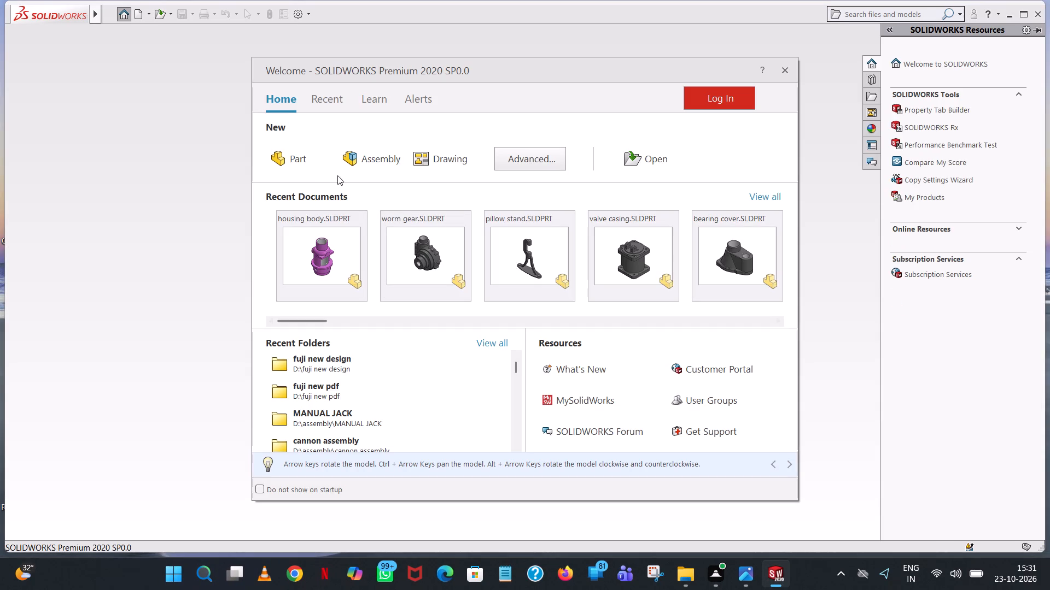
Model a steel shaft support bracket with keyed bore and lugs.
Create a new part and start a sketch on the Top Plane.
{"action": "double_click", "coordinate": [277, 155]}
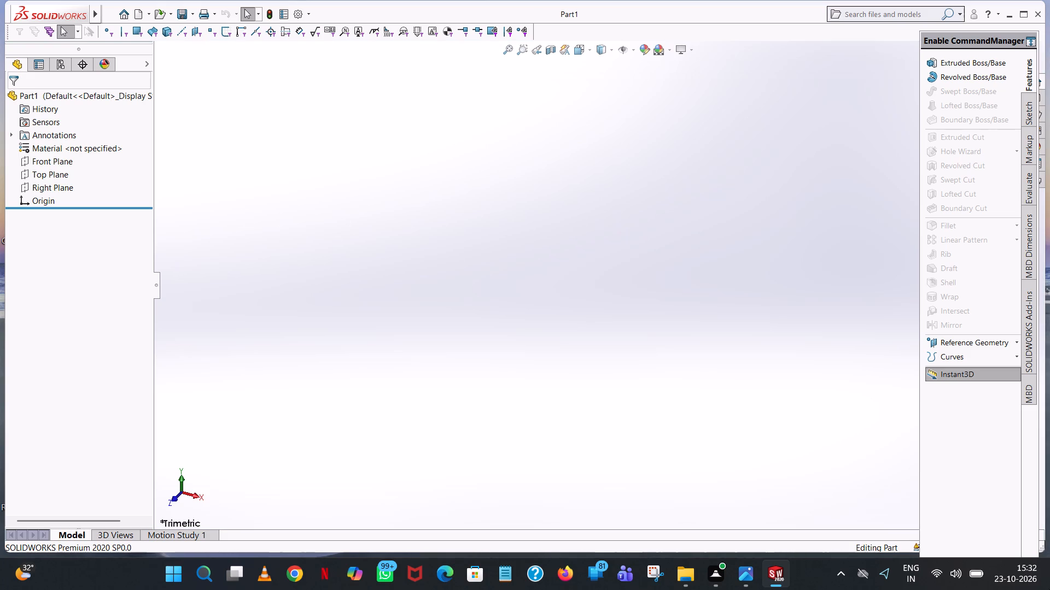
{"action": "left_click", "coordinate": [49, 168]}
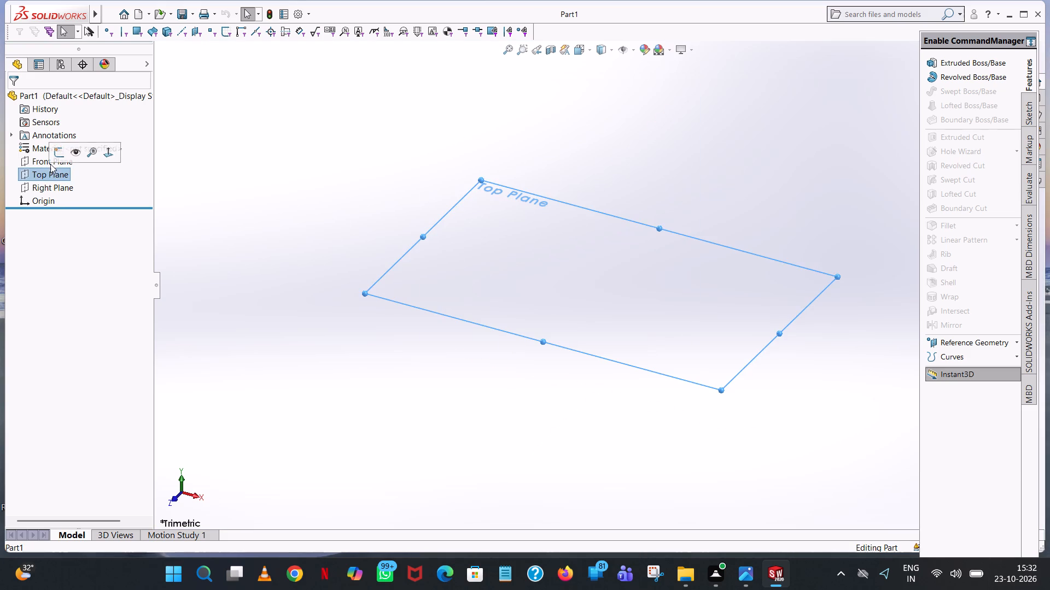
{"action": "left_click", "coordinate": [57, 156]}
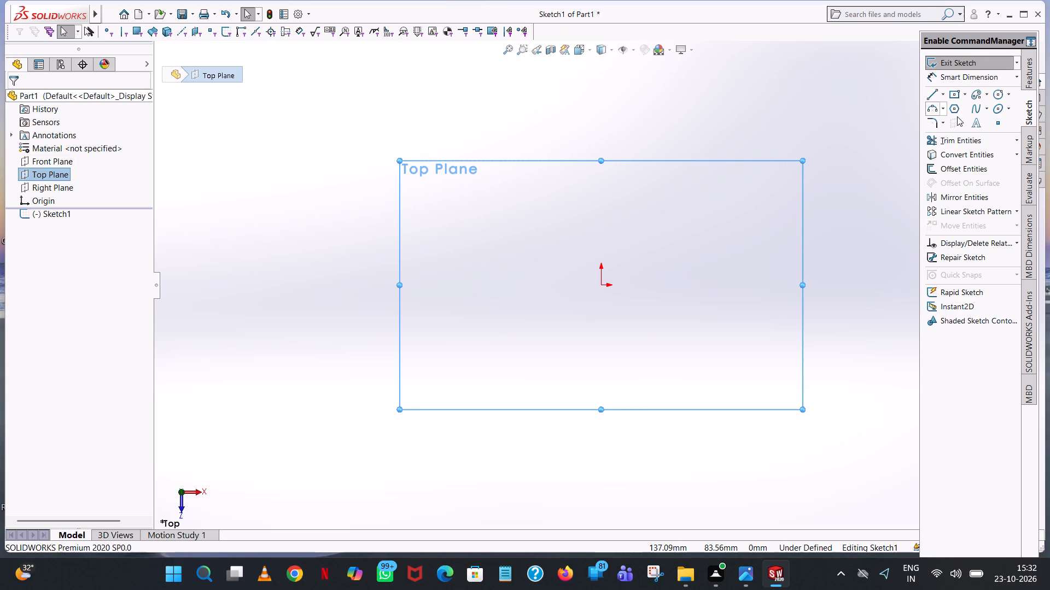
Sketch a horizontal line from the origin along positive X with a length of 155/2 mm.
{"action": "left_click", "coordinate": [938, 97]}
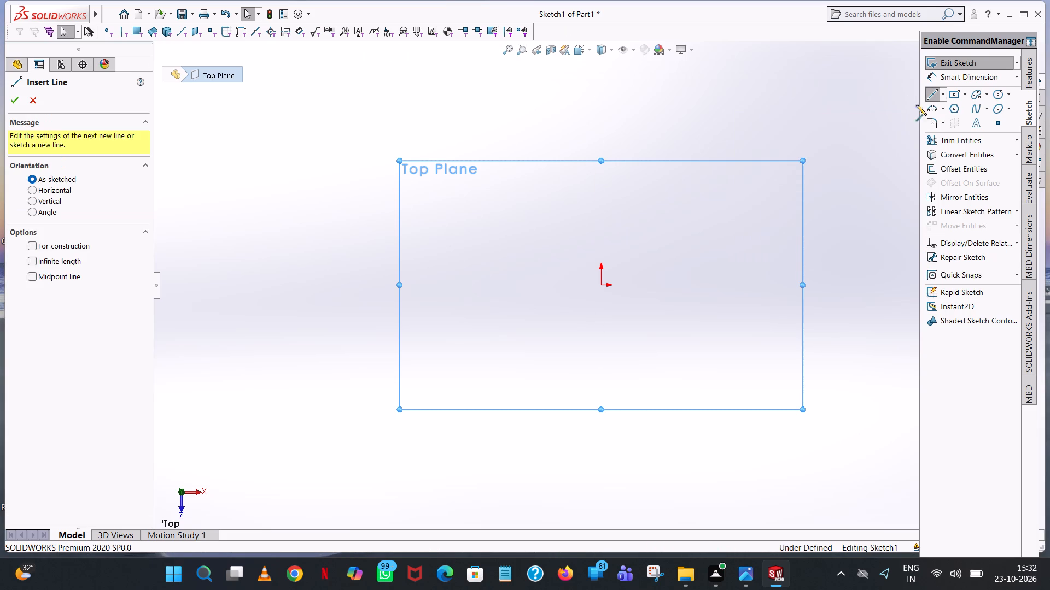
{"action": "left_click", "coordinate": [601, 284]}
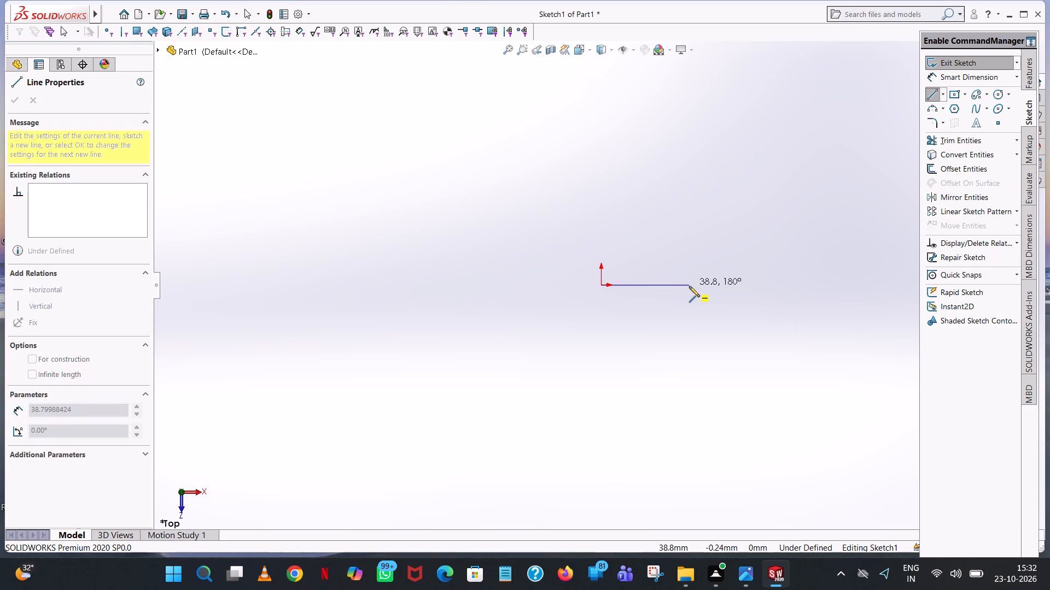
{"action": "left_click", "coordinate": [689, 286]}
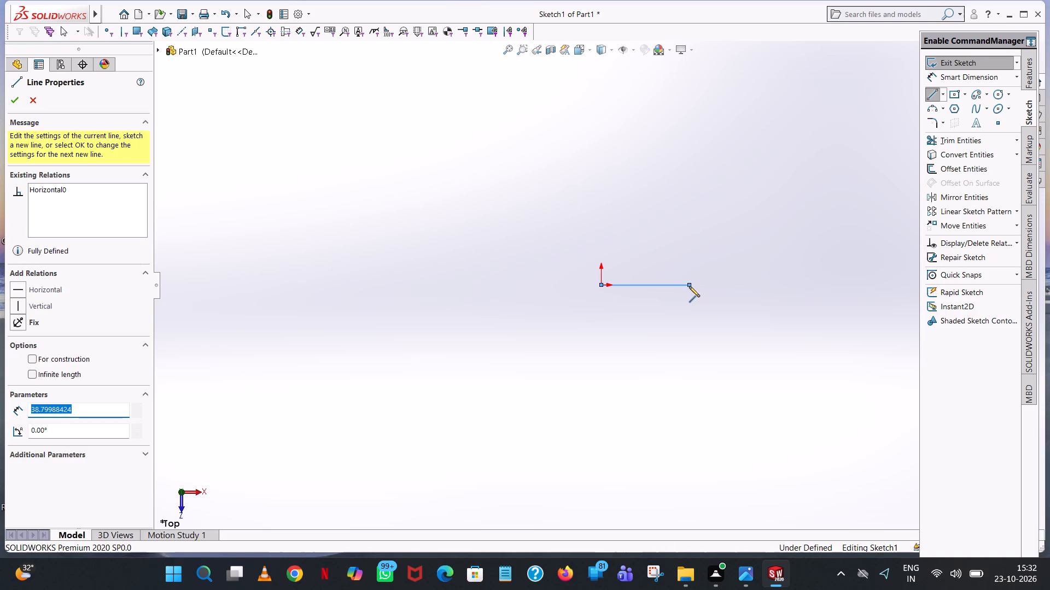
{"action": "type", "text": "155/2"}
{"action": "key", "text": "Return"}
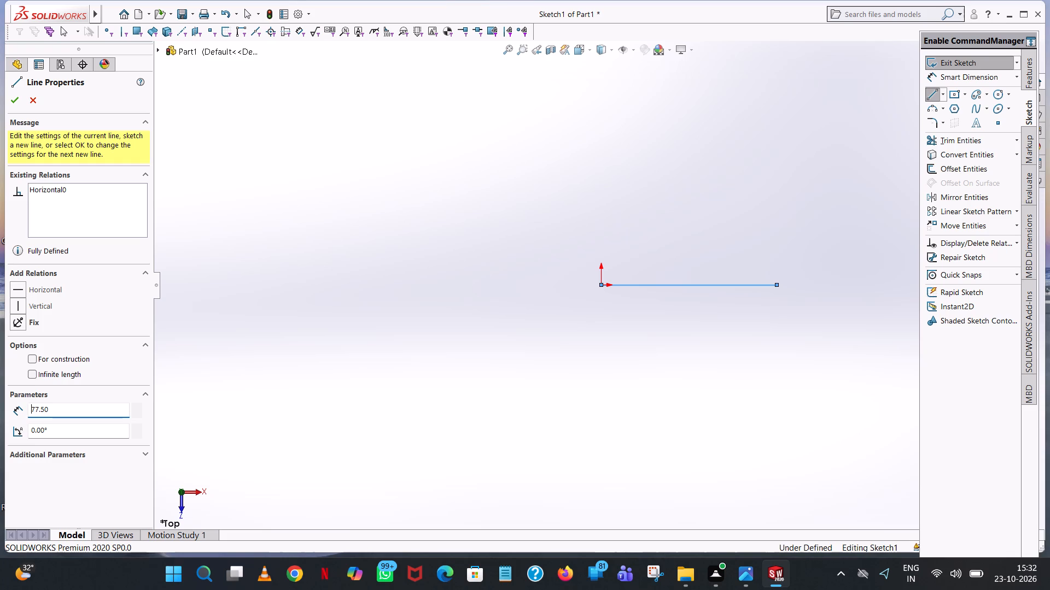
{"action": "right_click", "coordinate": [689, 286]}
{"action": "left_click", "coordinate": [732, 291]}
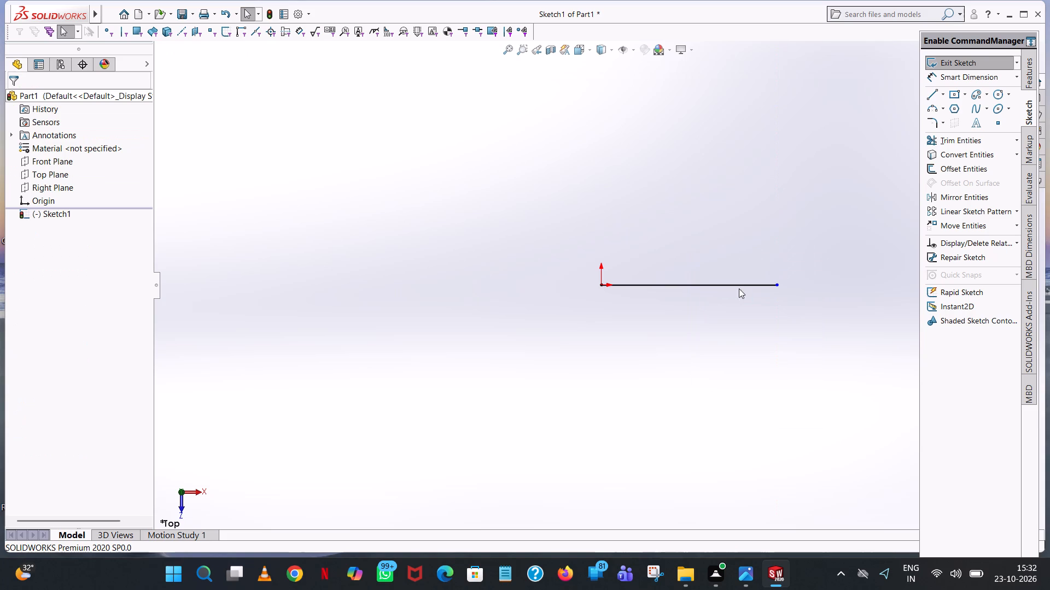
Sketch a circle of radius 25 mm centred on the free end of the horizontal line.
{"action": "left_click", "coordinate": [996, 95]}
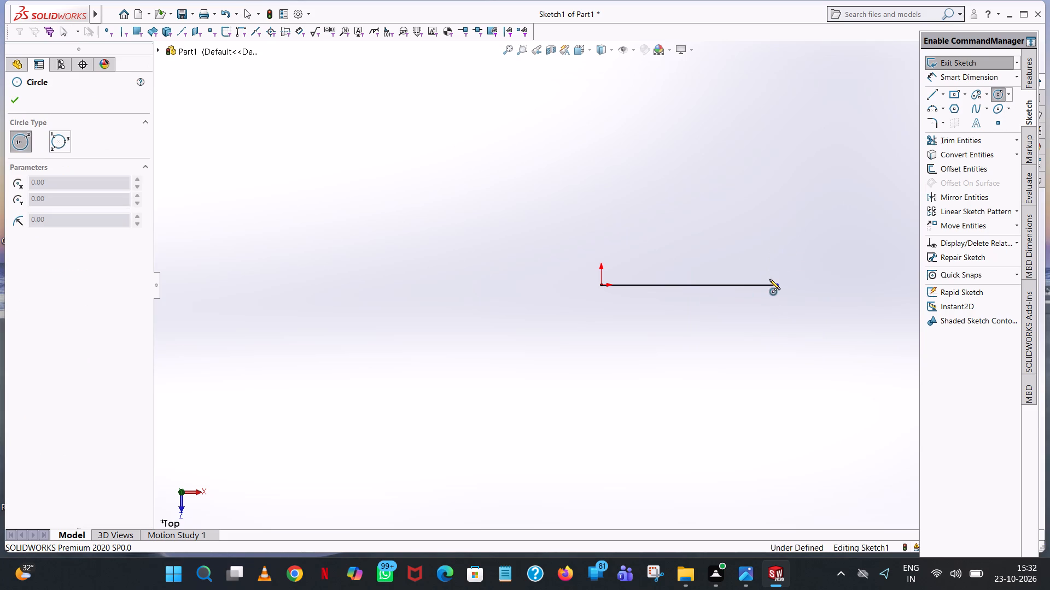
{"action": "left_click", "coordinate": [779, 286]}
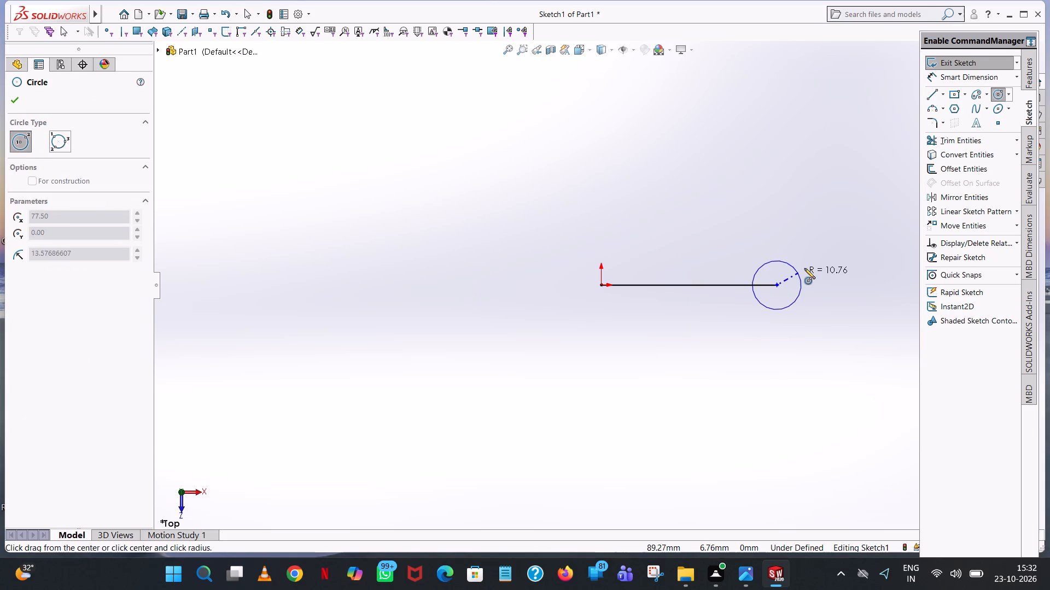
{"action": "left_click", "coordinate": [805, 268]}
{"action": "type", "text": "25"}
{"action": "key", "text": "Return"}
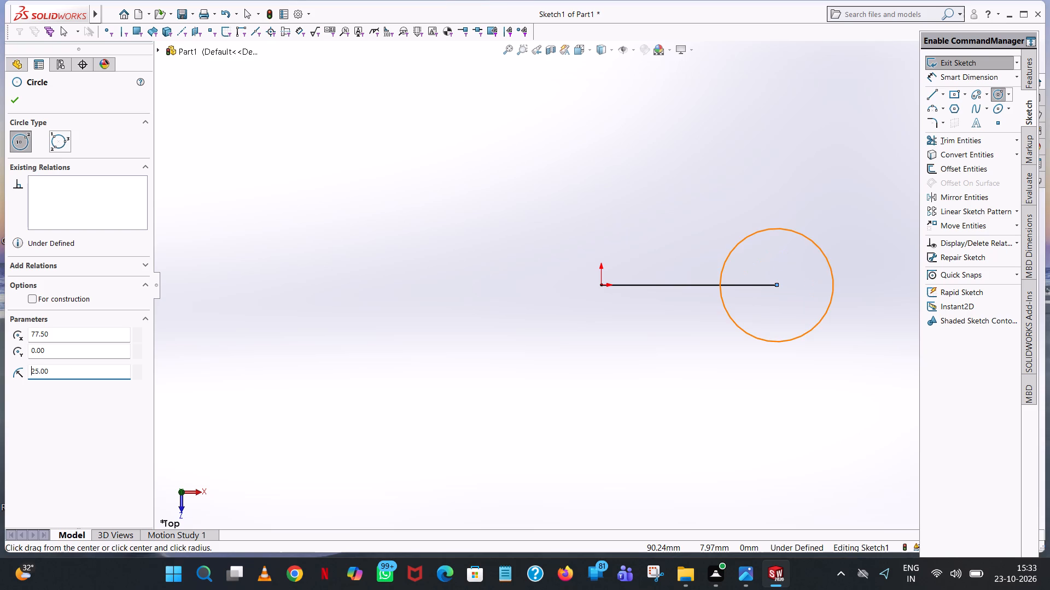
Sketch a 155 mm horizontal line from the circle's lower tangent point, a 50 mm vertical line, and a horizontal line back to its upper tangent point.
{"action": "left_click", "coordinate": [937, 91]}
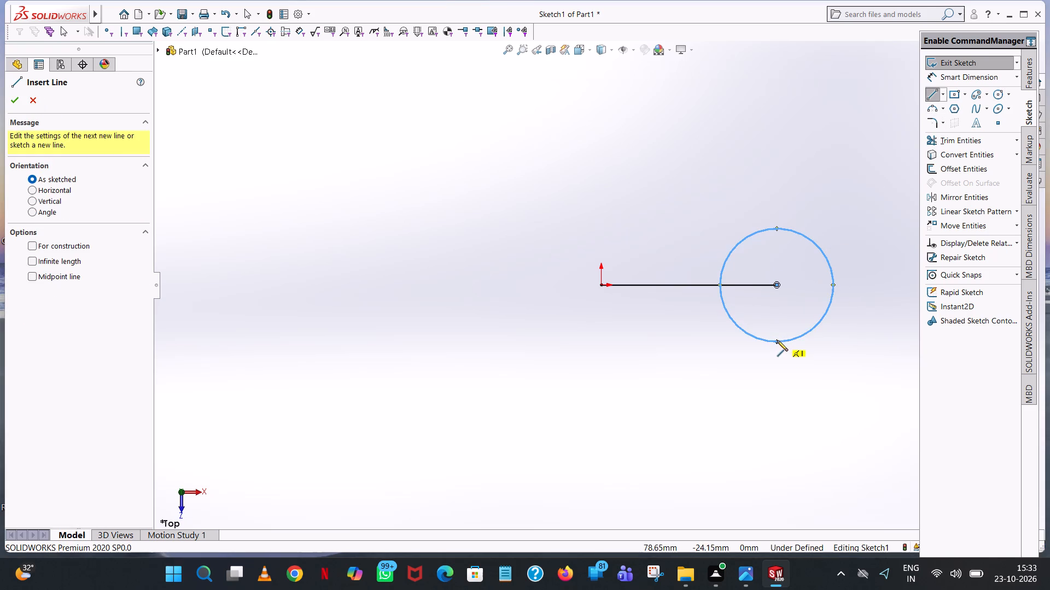
{"action": "left_click", "coordinate": [775, 341]}
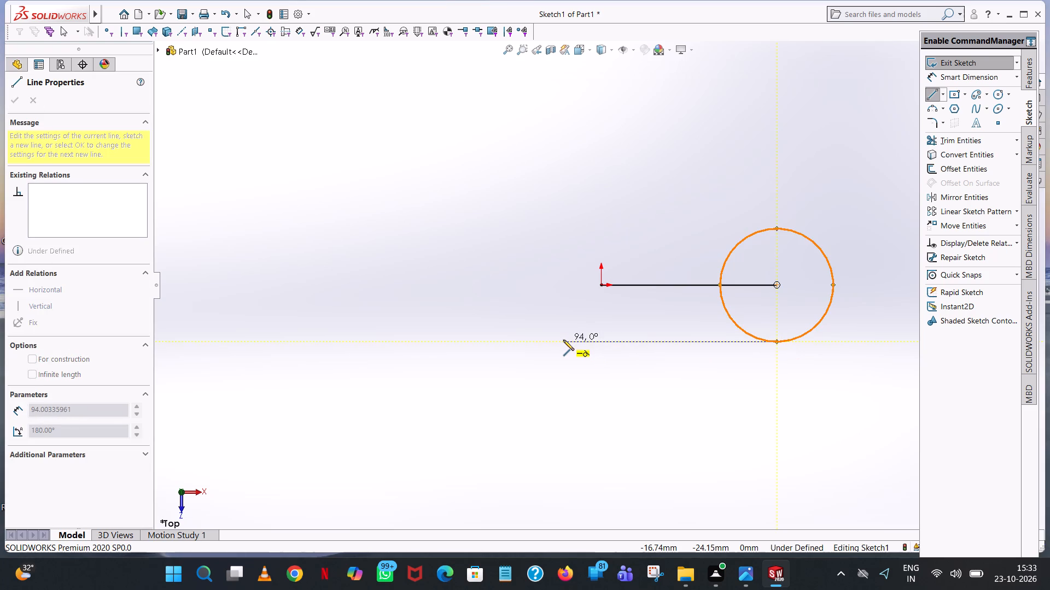
{"action": "left_click", "coordinate": [563, 340]}
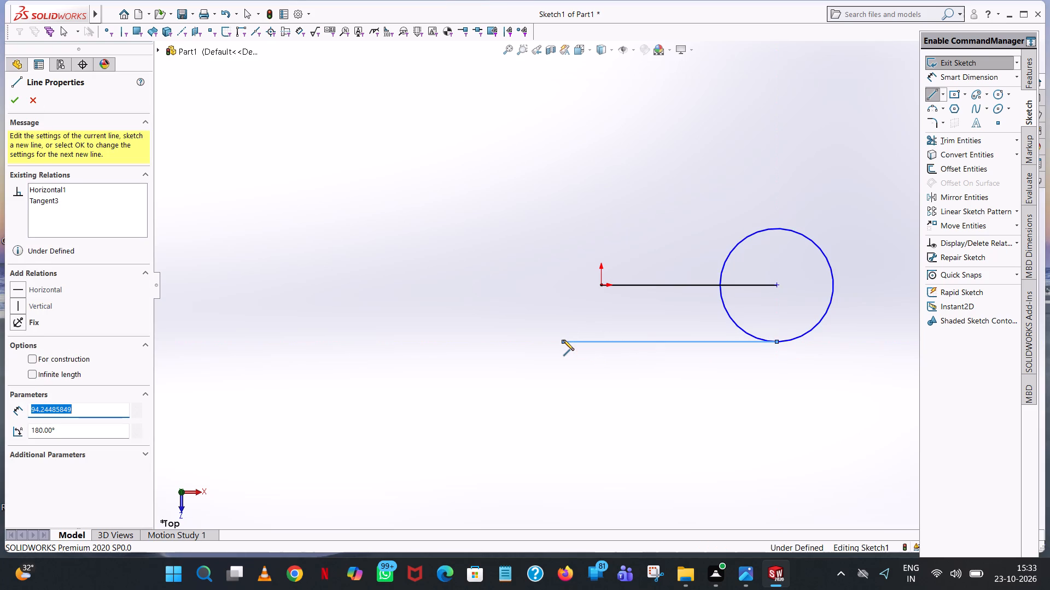
{"action": "type", "text": "155"}
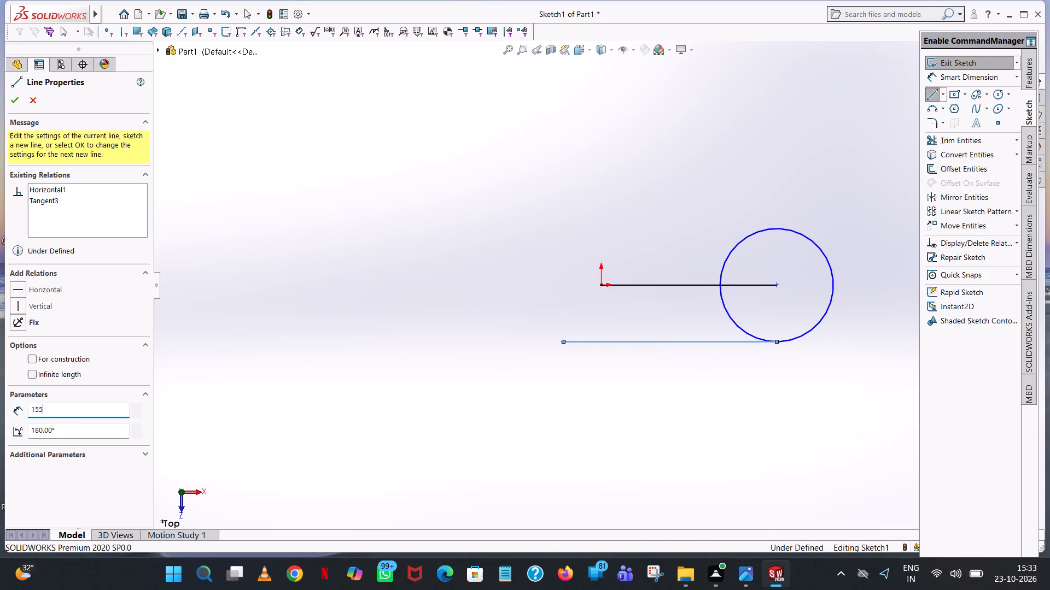
{"action": "key", "text": "Return"}
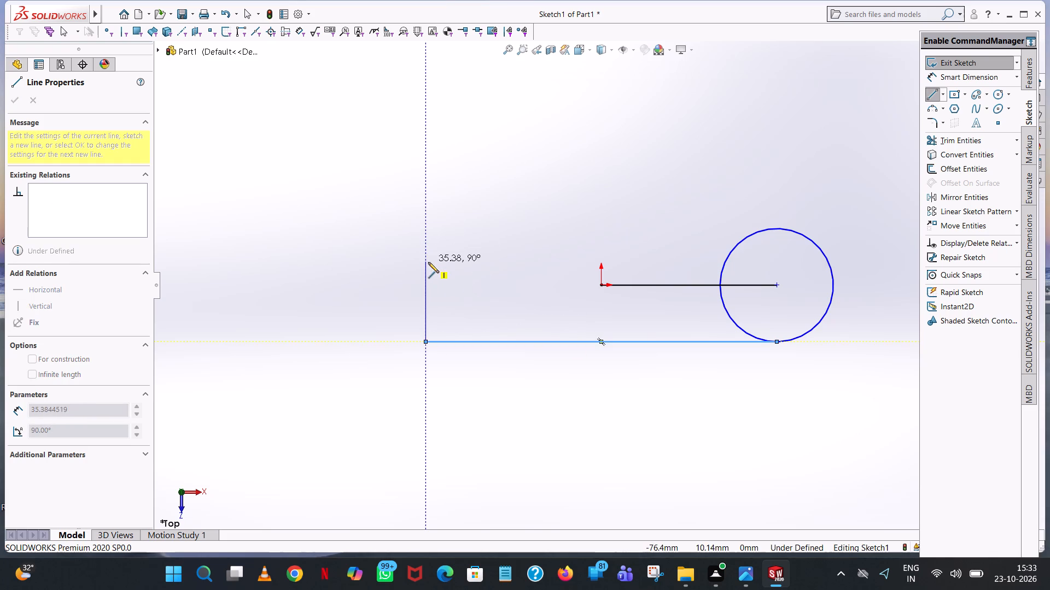
{"action": "left_click", "coordinate": [425, 228]}
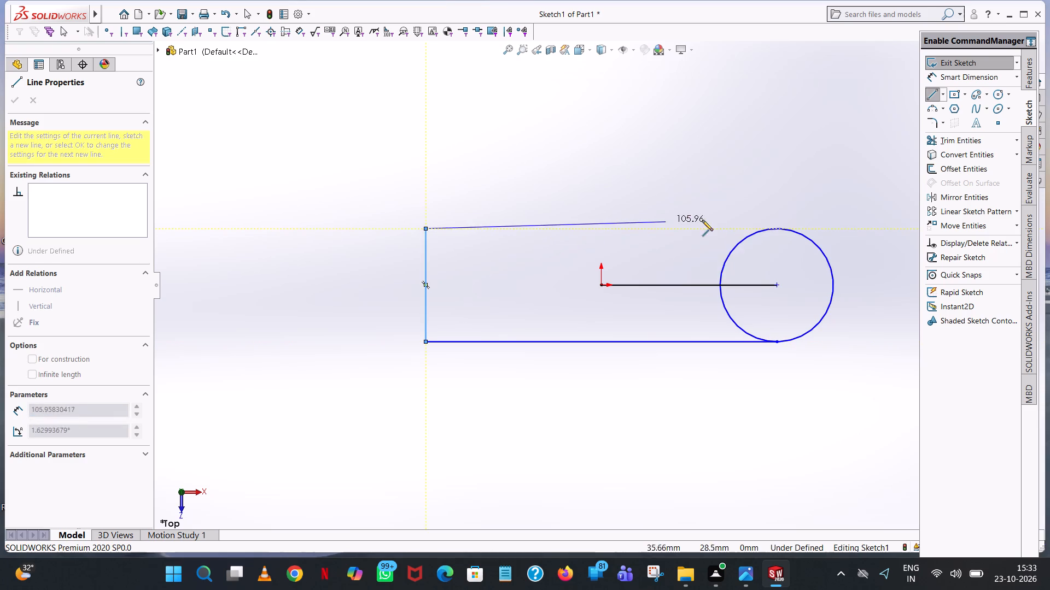
{"action": "left_click", "coordinate": [777, 229]}
{"action": "right_click", "coordinate": [777, 229]}
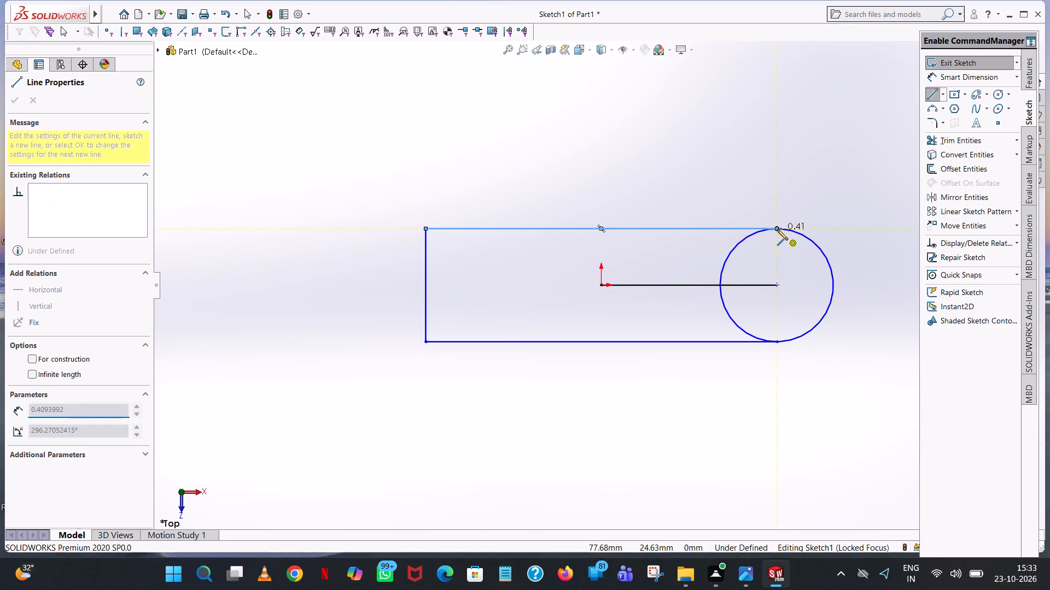
{"action": "left_click", "coordinate": [835, 241]}
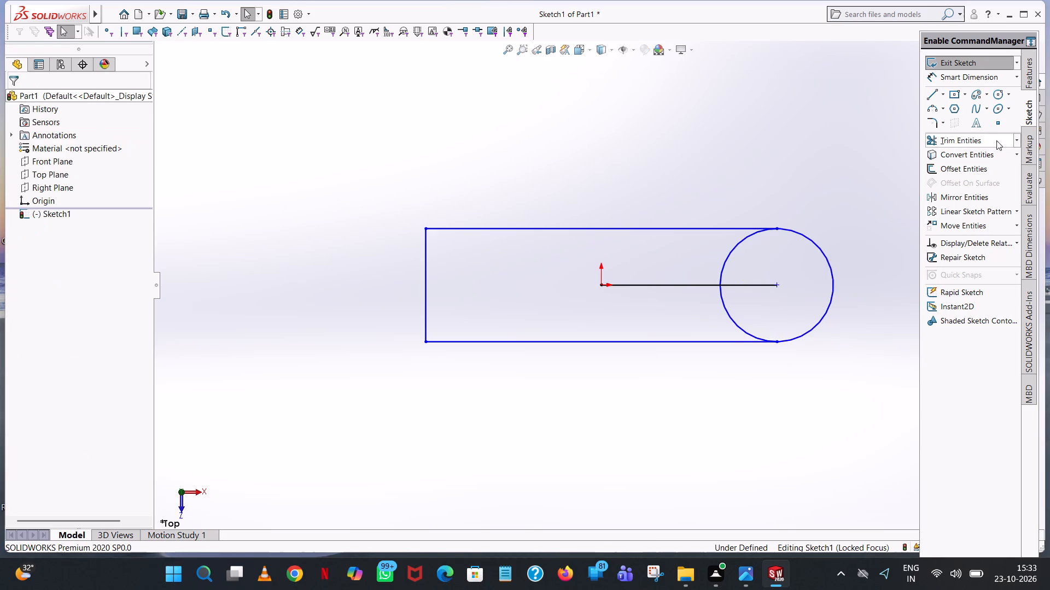
Trim away the circle's inner half and the centre line, leaving a closed outline with one rounded end.
{"action": "left_click", "coordinate": [996, 140]}
{"action": "left_click", "coordinate": [737, 240]}
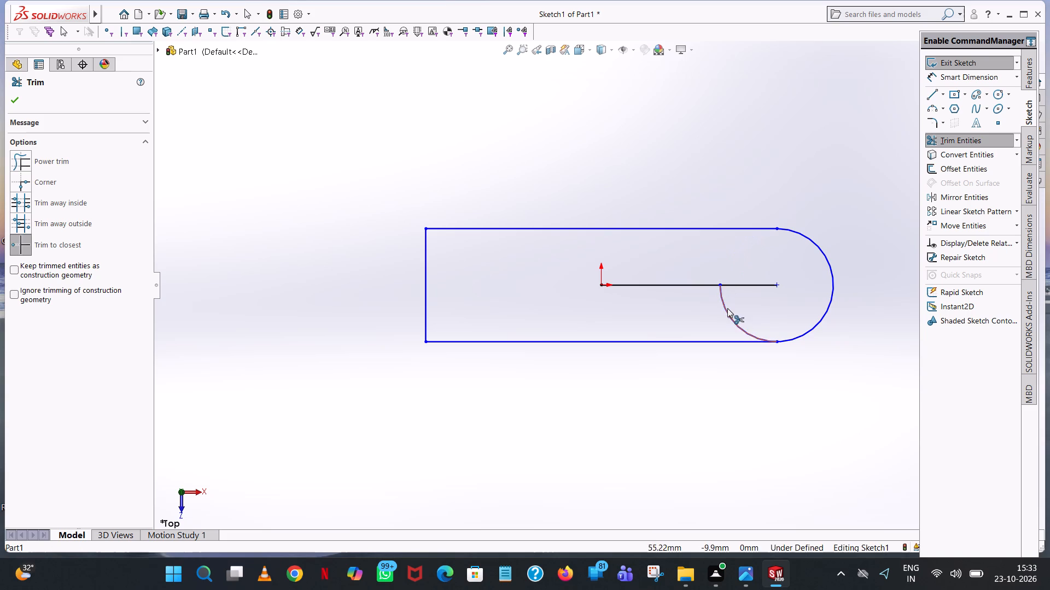
{"action": "left_click", "coordinate": [727, 308]}
{"action": "left_click", "coordinate": [742, 288]}
{"action": "left_click", "coordinate": [748, 283]}
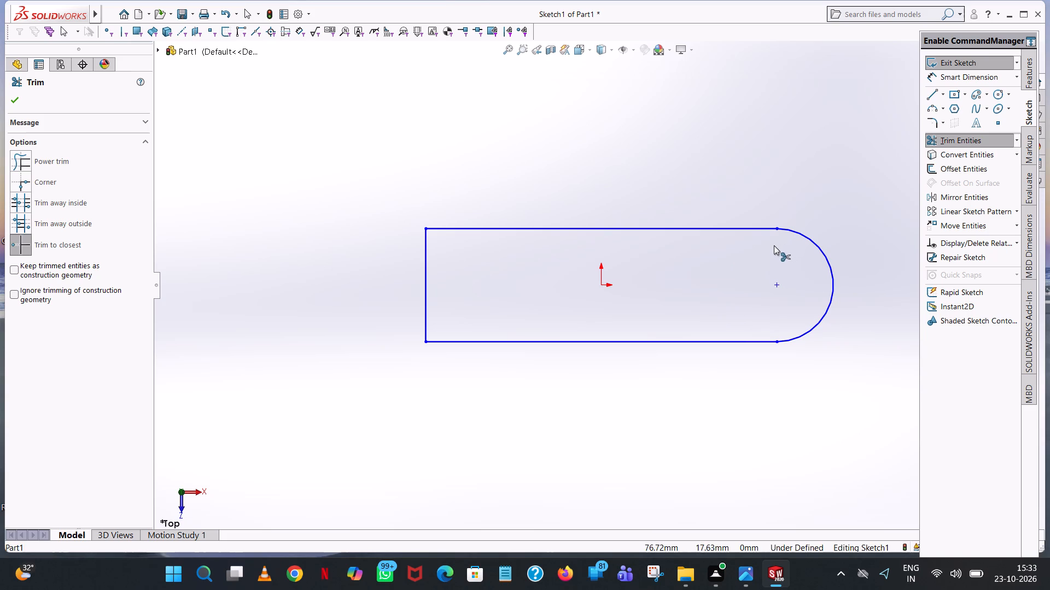
Dimension the radius of the outline's rounded end.
{"action": "scroll", "coordinate": [774, 245], "scroll_direction": "down", "scroll_amount": 8}
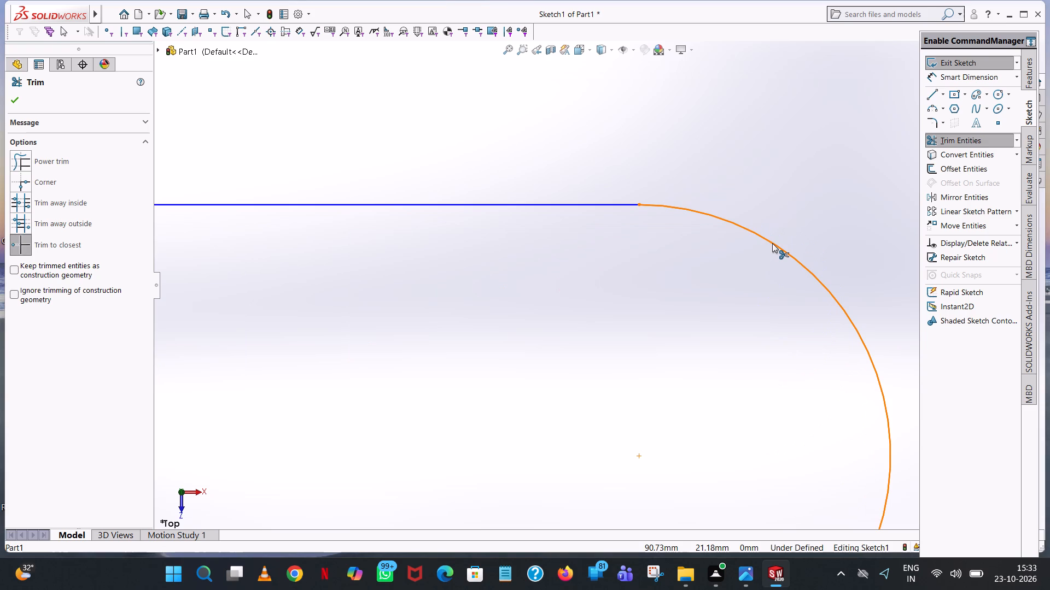
{"action": "scroll", "coordinate": [710, 284], "scroll_direction": "up", "scroll_amount": 9}
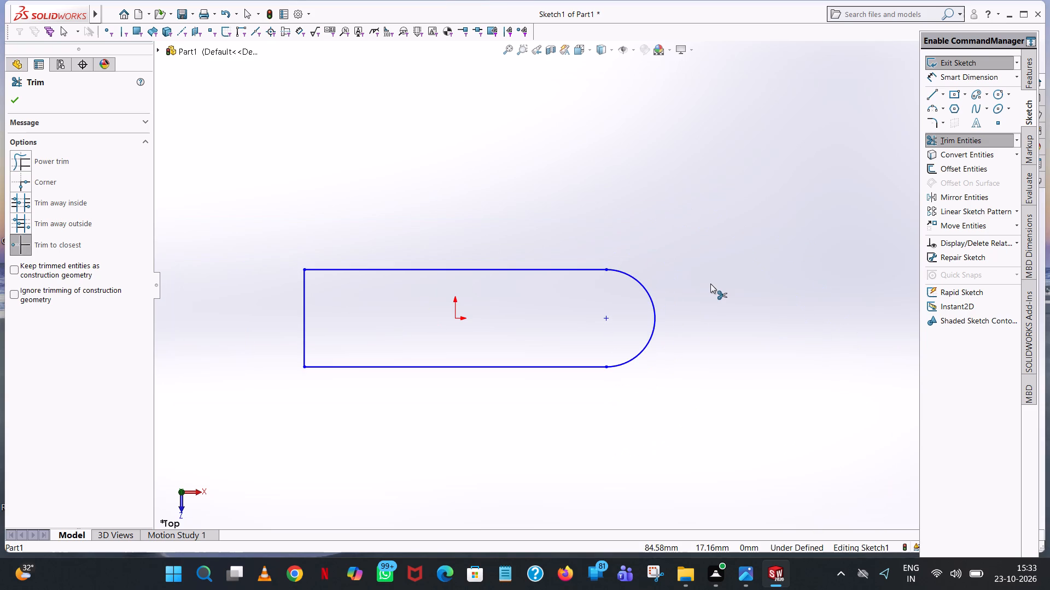
{"action": "left_click", "coordinate": [961, 72]}
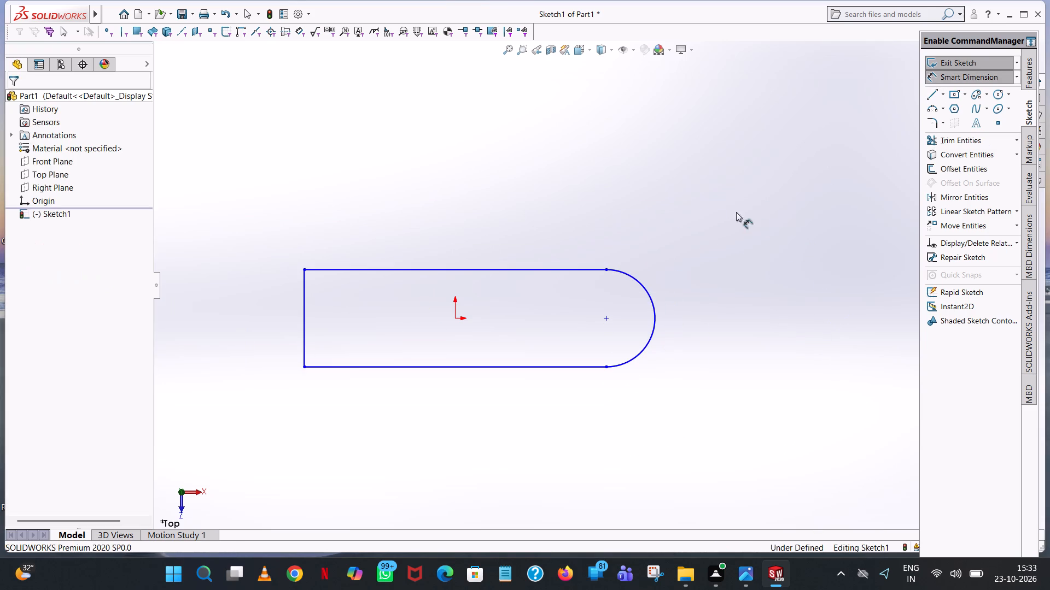
{"action": "left_click", "coordinate": [657, 310]}
{"action": "left_click", "coordinate": [808, 203]}
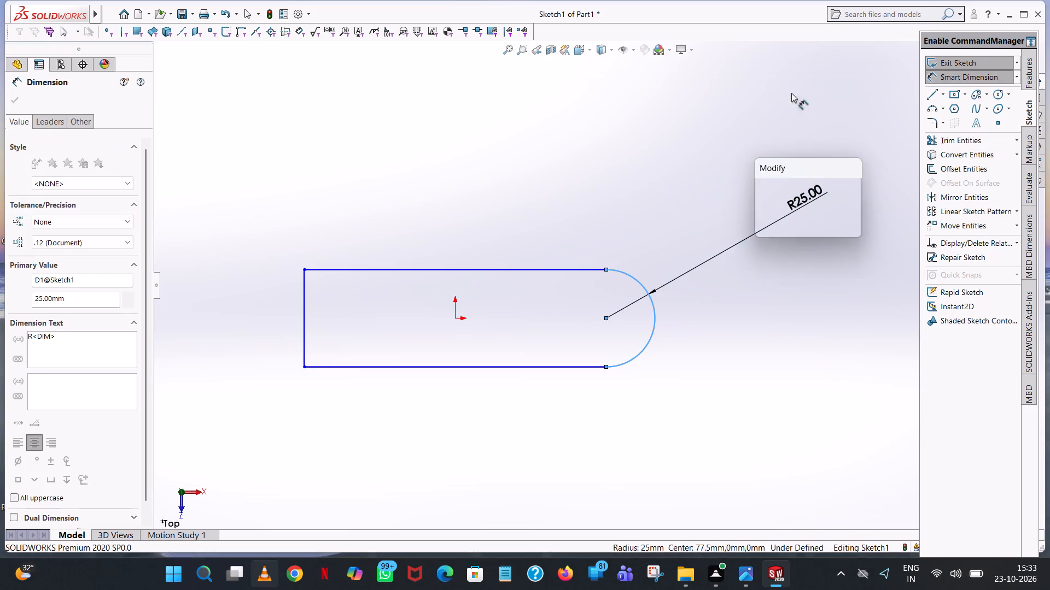
{"action": "left_click", "coordinate": [763, 182]}
{"action": "left_click", "coordinate": [679, 155]}
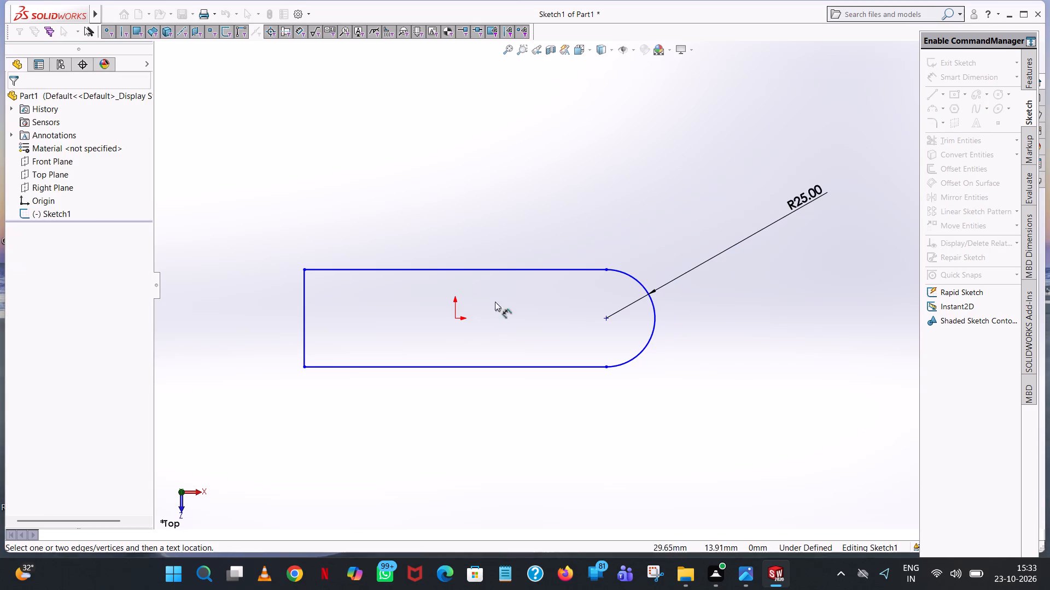
Dimension the horizontal distance between the outline's straight vertical edge and the arc centre, placing it below the outline.
{"action": "left_click", "coordinate": [454, 315]}
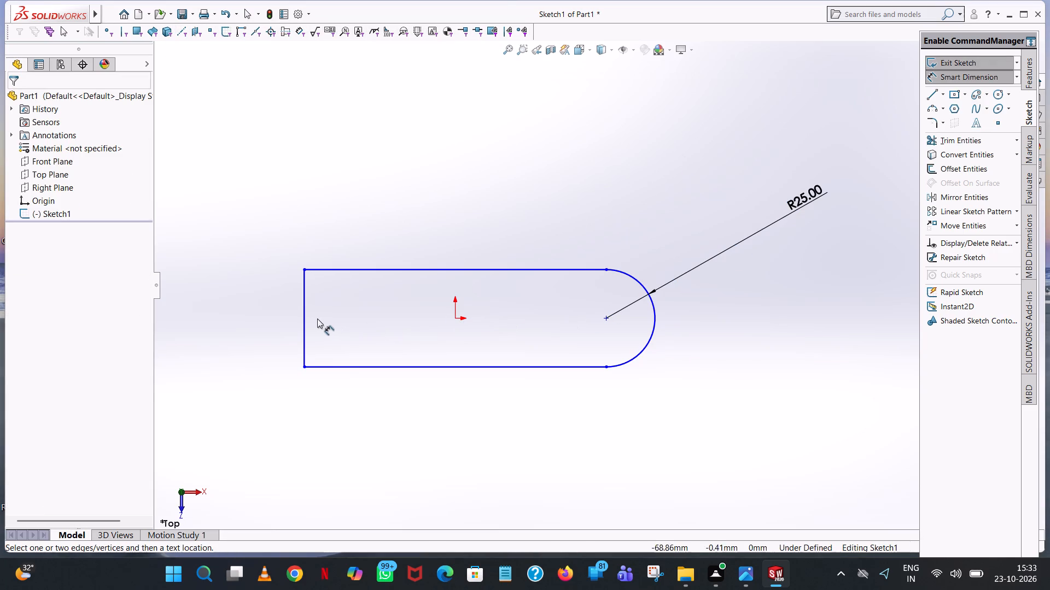
{"action": "left_click", "coordinate": [304, 316]}
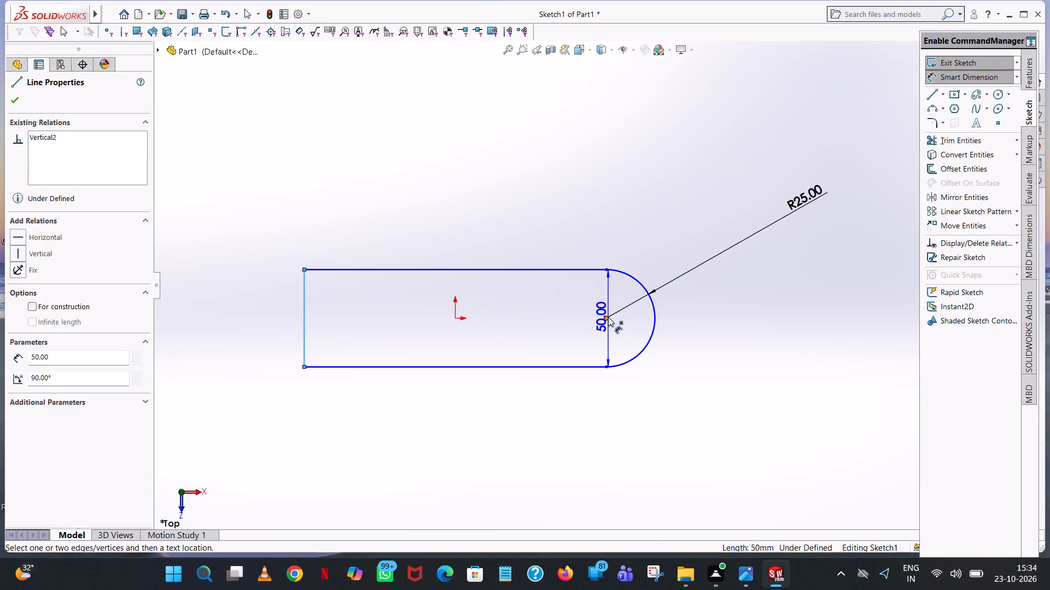
{"action": "left_click", "coordinate": [608, 317]}
{"action": "left_click", "coordinate": [541, 453]}
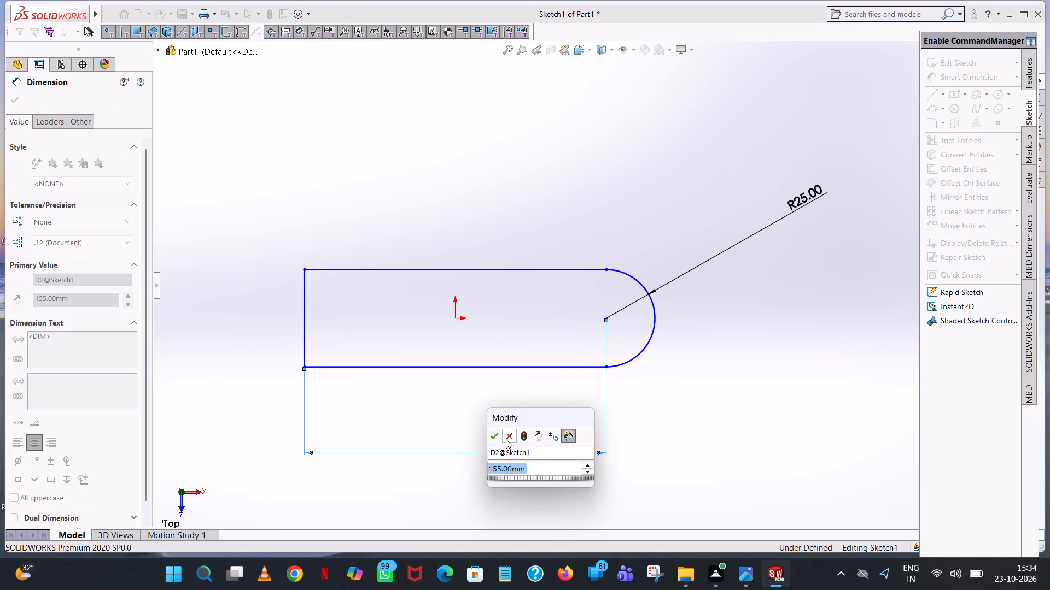
{"action": "left_click", "coordinate": [493, 442]}
{"action": "left_click", "coordinate": [439, 427]}
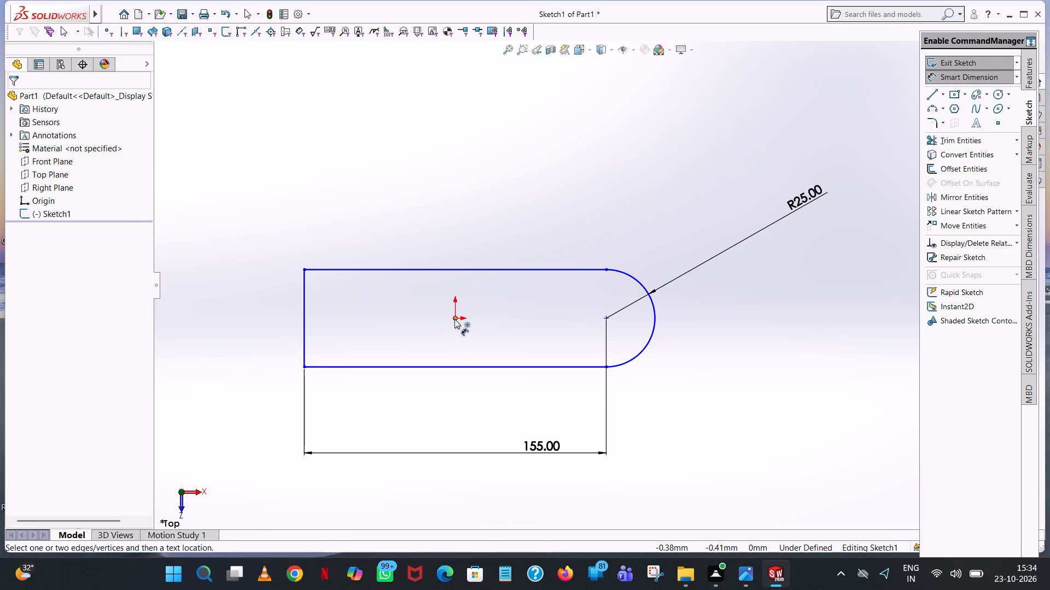
Dimension the horizontal distance between the origin and the arc centre, placing it below the outline.
{"action": "left_click", "coordinate": [454, 319]}
{"action": "left_click", "coordinate": [604, 316]}
{"action": "left_click", "coordinate": [527, 426]}
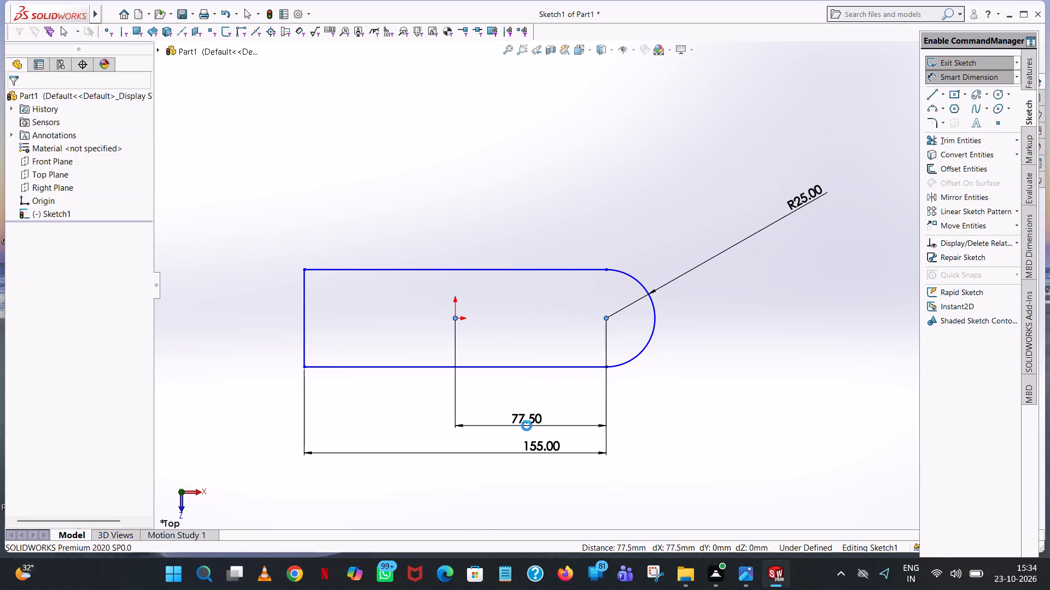
{"action": "left_click", "coordinate": [479, 410]}
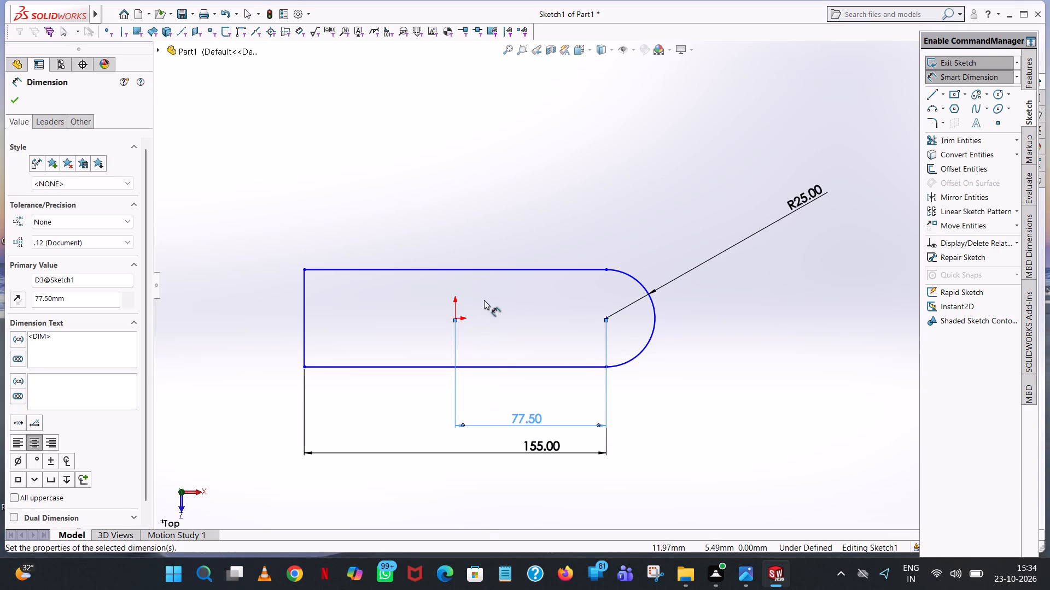
{"action": "key", "text": "Escape"}
Add a horizontal relation between the origin and the arc centre.
{"action": "left_click", "coordinate": [456, 316], "text": "ctrl"}
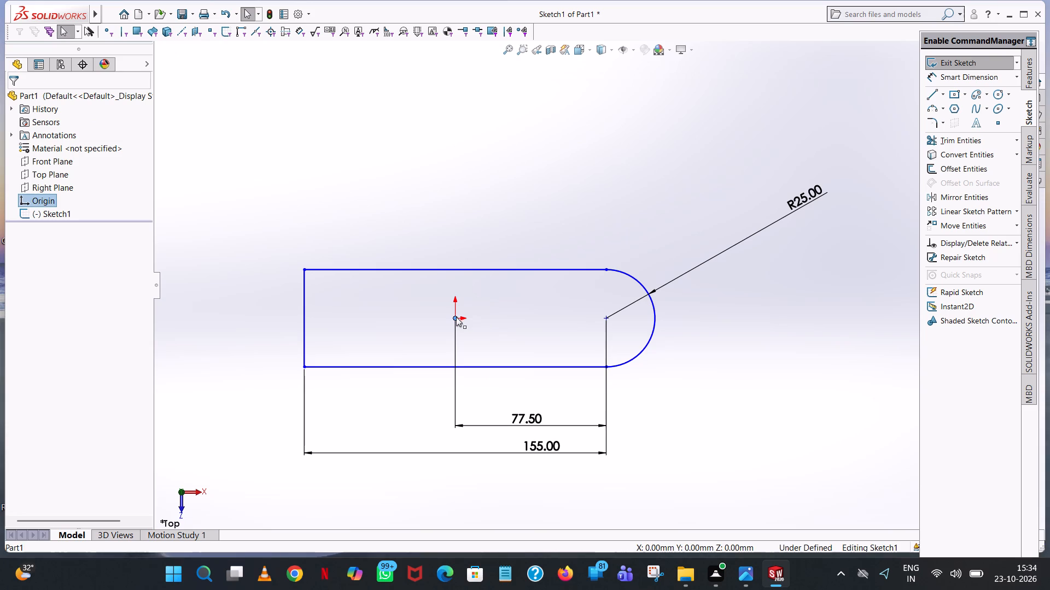
{"action": "left_click", "coordinate": [604, 318], "text": "ctrl"}
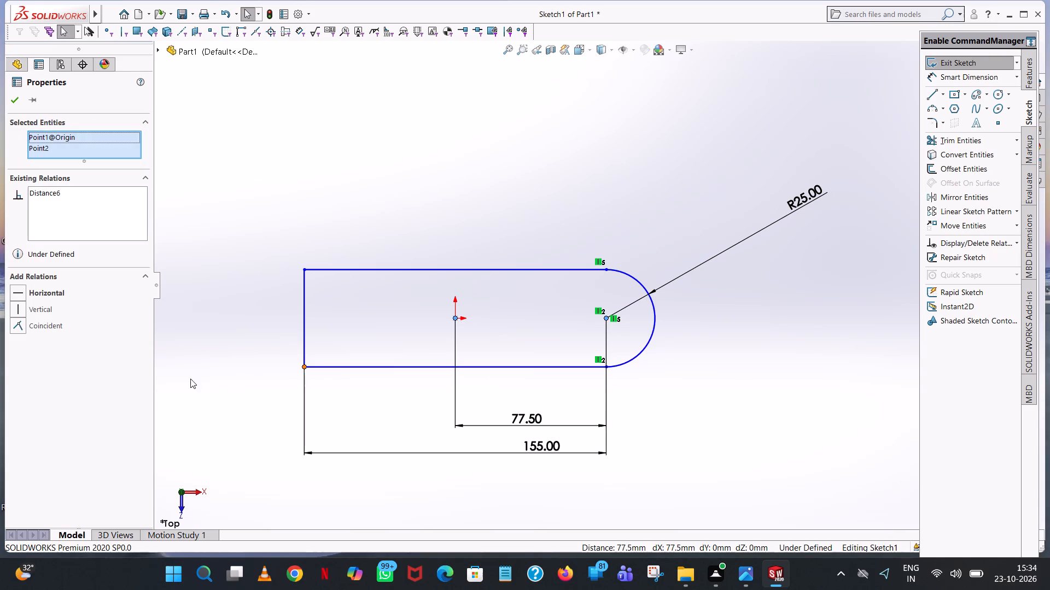
{"action": "left_click", "coordinate": [39, 290]}
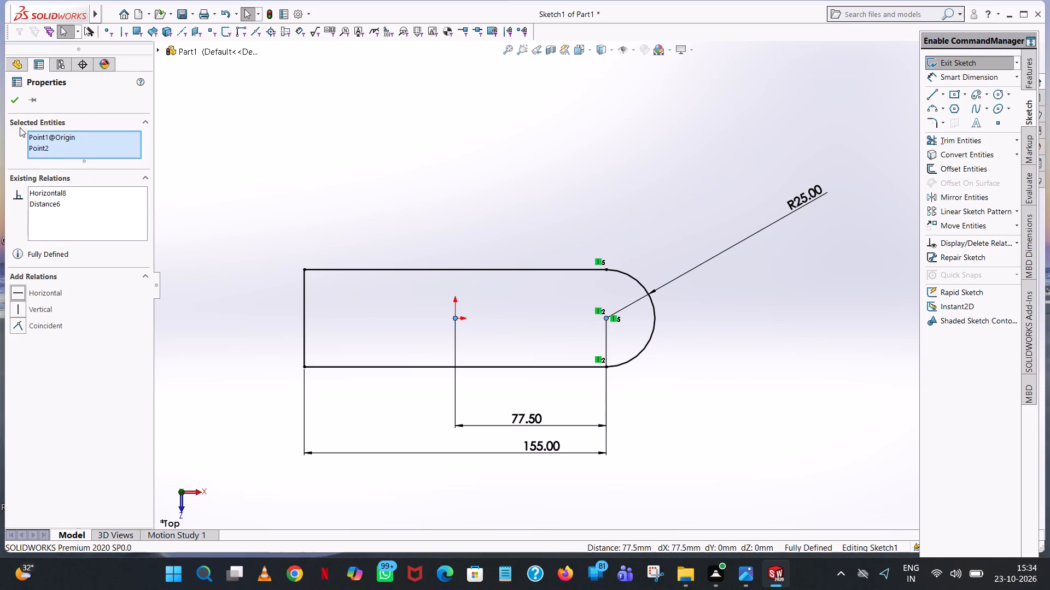
Extrude the base profile from the sketch plane to a blind depth of 11 mm.
{"action": "left_click", "coordinate": [16, 102]}
{"action": "left_click", "coordinate": [604, 92]}
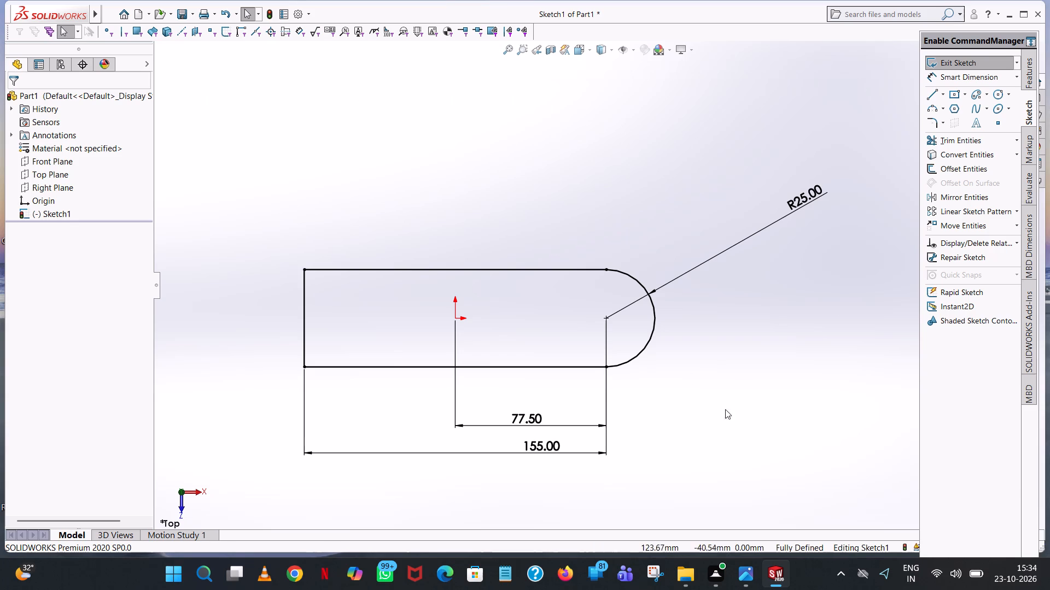
{"action": "middle_click_drag", "start_coordinate": [744, 407], "coordinate": [743, 406]}
{"action": "middle_click_drag", "start_coordinate": [743, 406], "coordinate": [744, 306]}
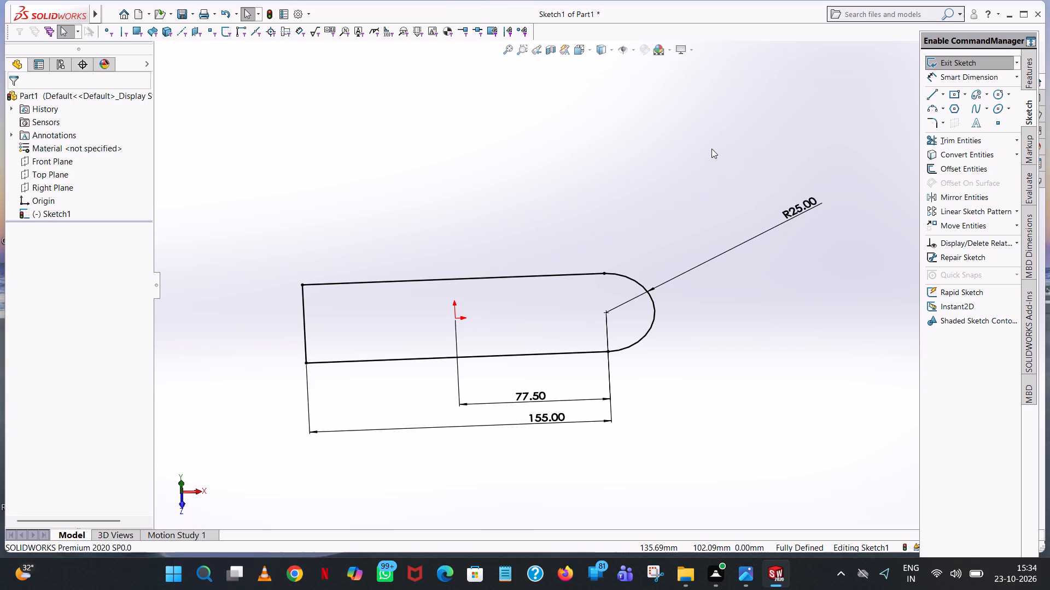
{"action": "left_click", "coordinate": [1031, 60]}
{"action": "left_click", "coordinate": [966, 68]}
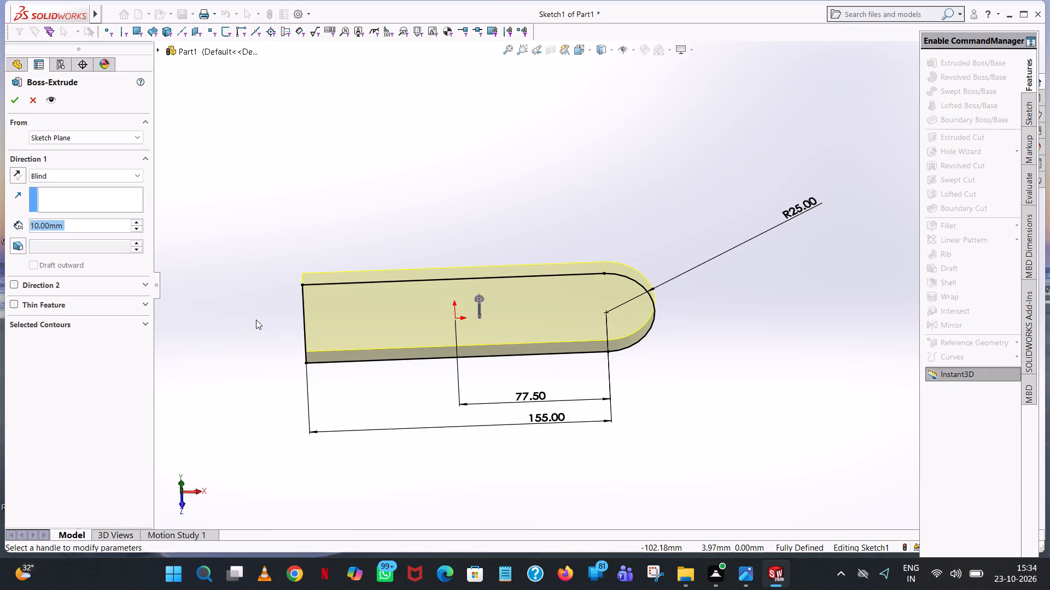
{"action": "type", "text": "11"}
{"action": "key", "text": "Return"}
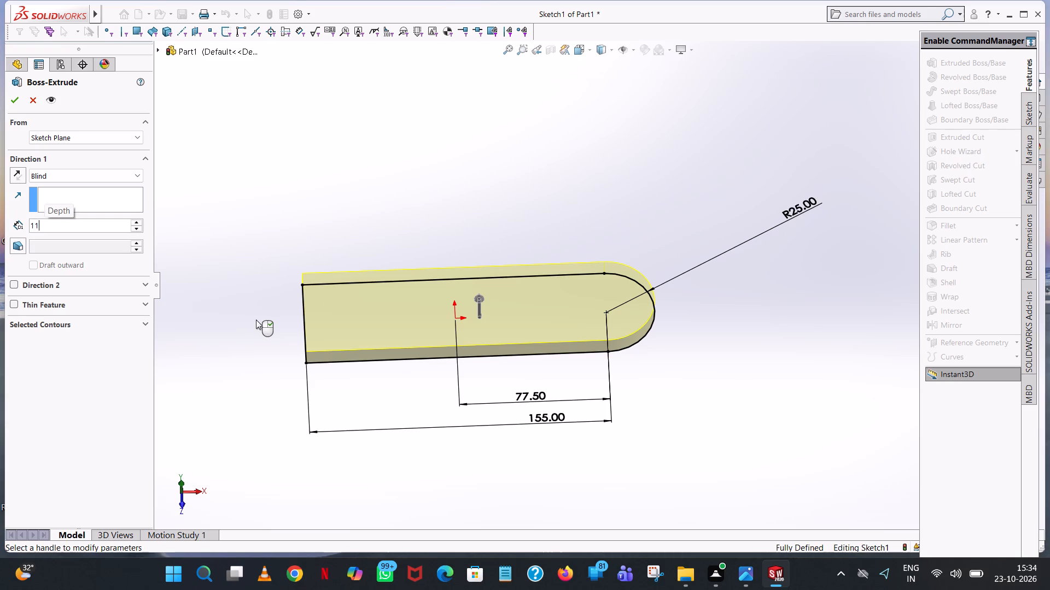
{"action": "left_click", "coordinate": [10, 95]}
{"action": "left_click", "coordinate": [494, 182]}
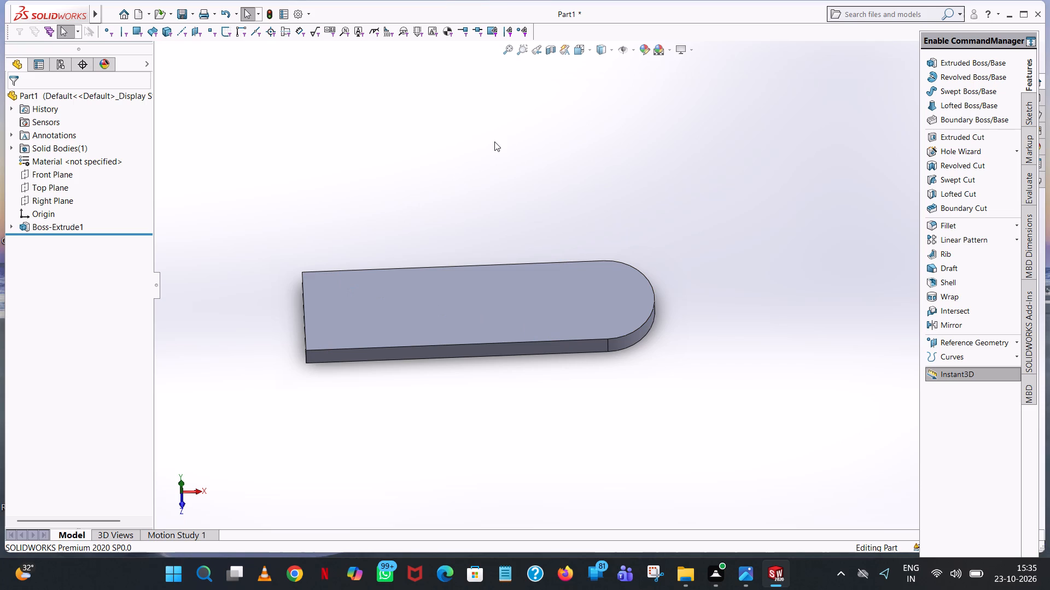
Start an Extruded Cut sketch on the plate's top face and view it face-on.
{"action": "middle_click_drag", "start_coordinate": [546, 189], "coordinate": [561, 253]}
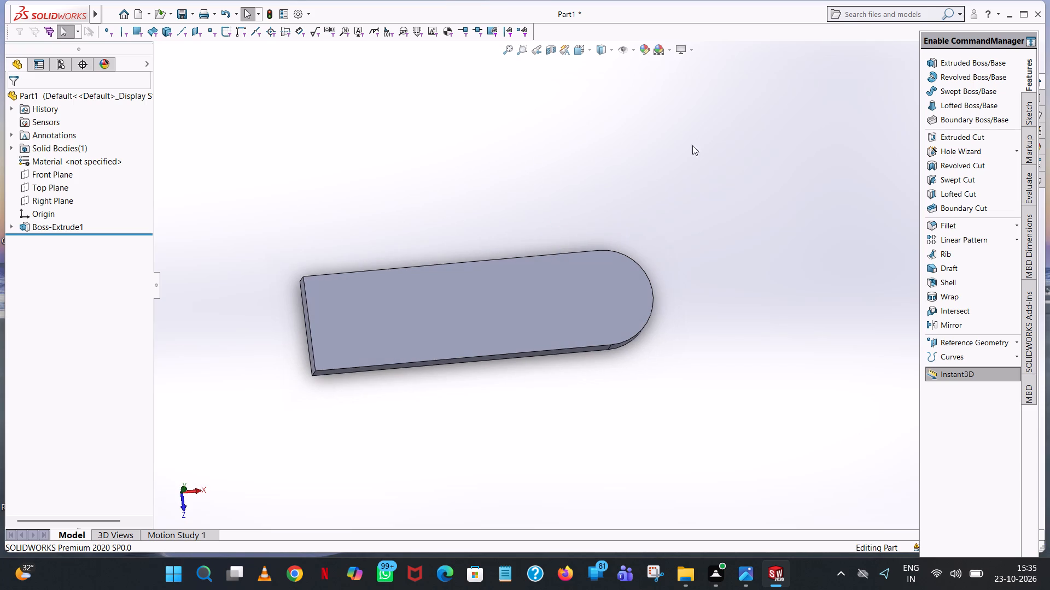
{"action": "left_click", "coordinate": [978, 133]}
{"action": "left_click", "coordinate": [571, 278]}
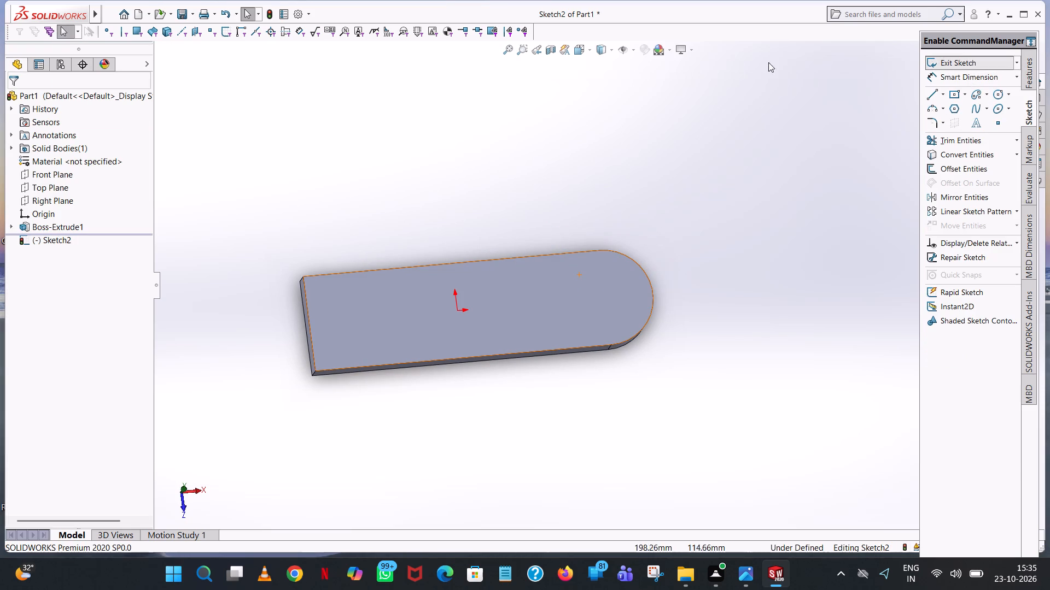
{"action": "left_click", "coordinate": [587, 48]}
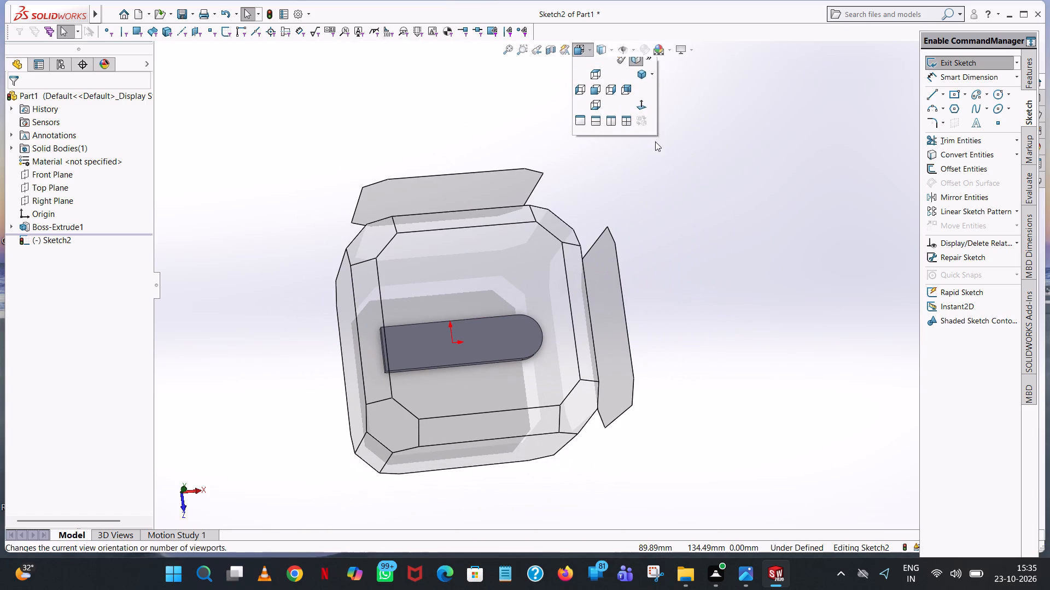
{"action": "left_click", "coordinate": [641, 107]}
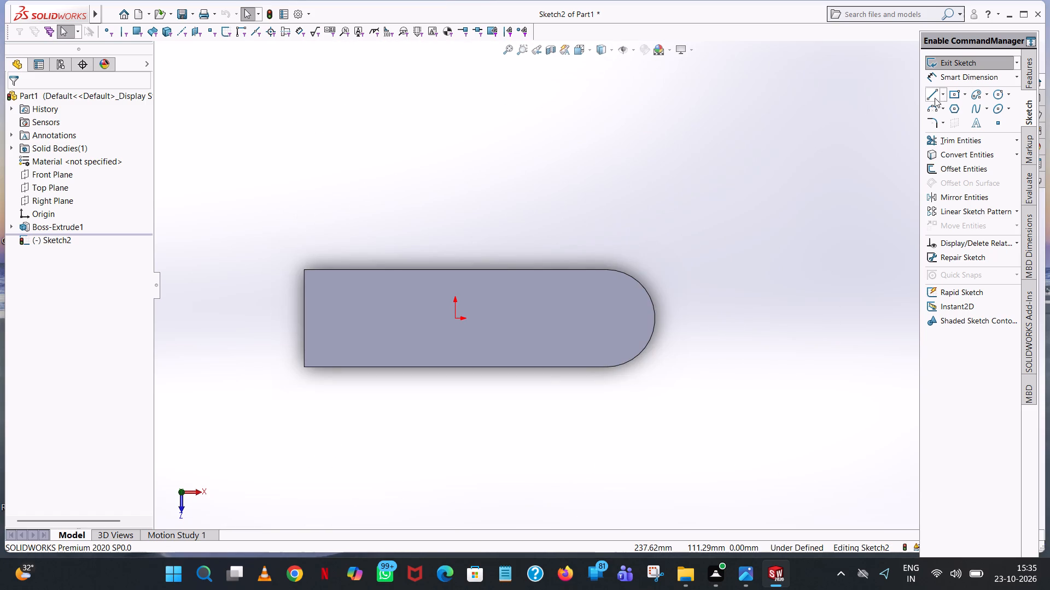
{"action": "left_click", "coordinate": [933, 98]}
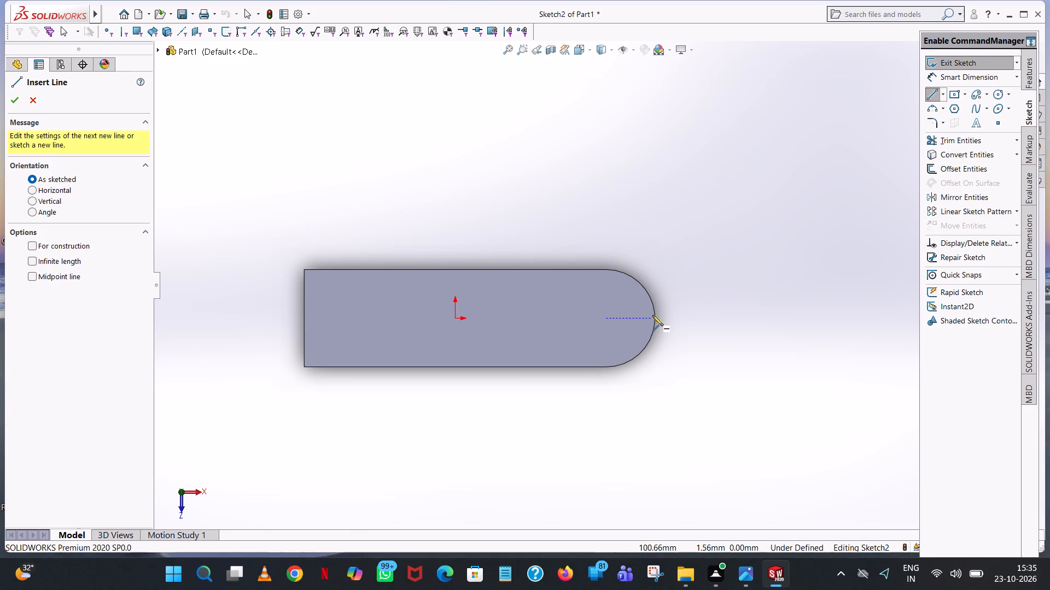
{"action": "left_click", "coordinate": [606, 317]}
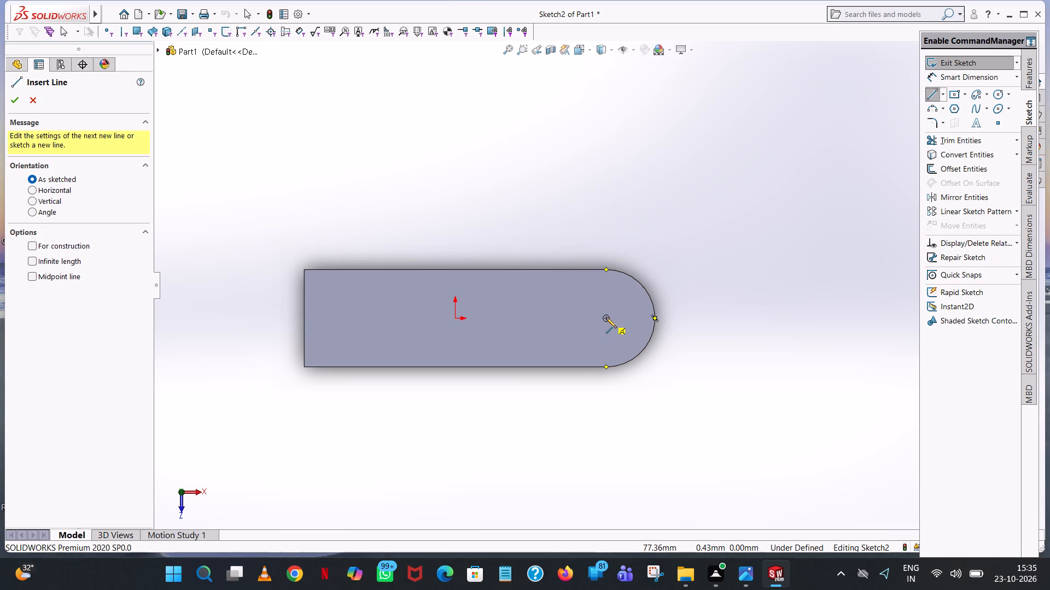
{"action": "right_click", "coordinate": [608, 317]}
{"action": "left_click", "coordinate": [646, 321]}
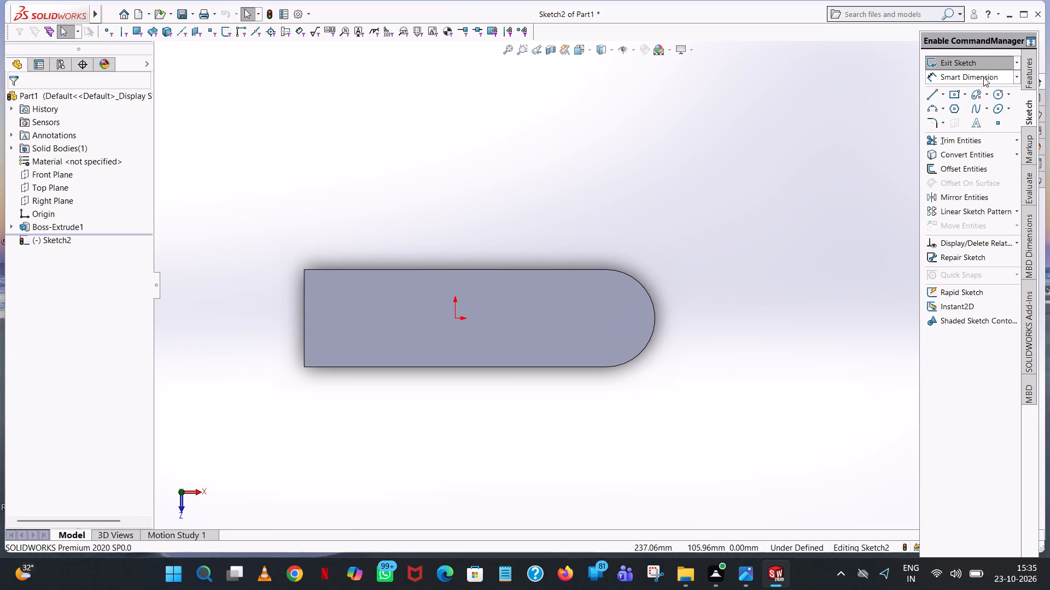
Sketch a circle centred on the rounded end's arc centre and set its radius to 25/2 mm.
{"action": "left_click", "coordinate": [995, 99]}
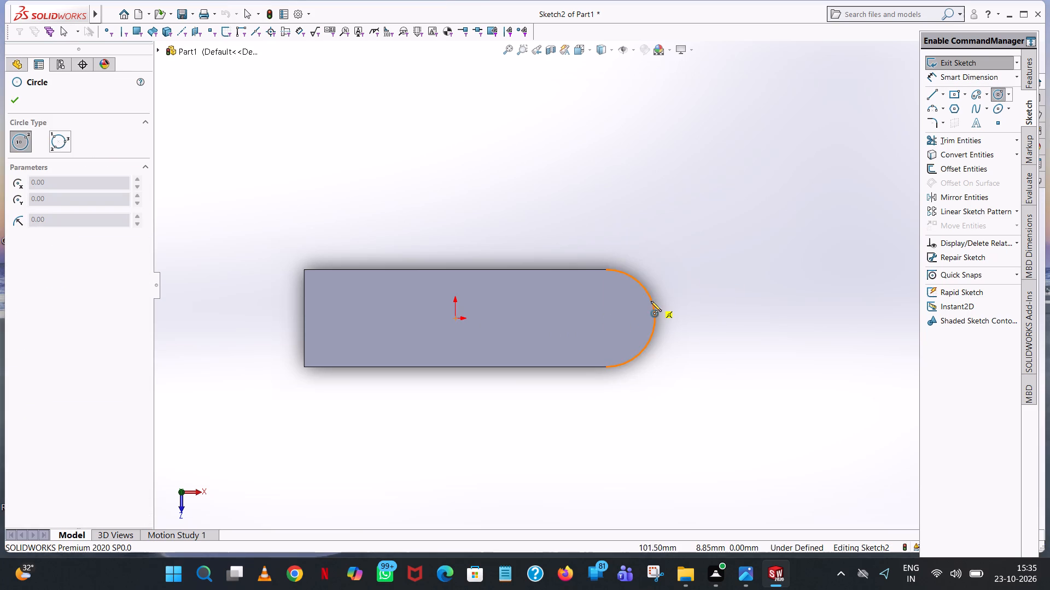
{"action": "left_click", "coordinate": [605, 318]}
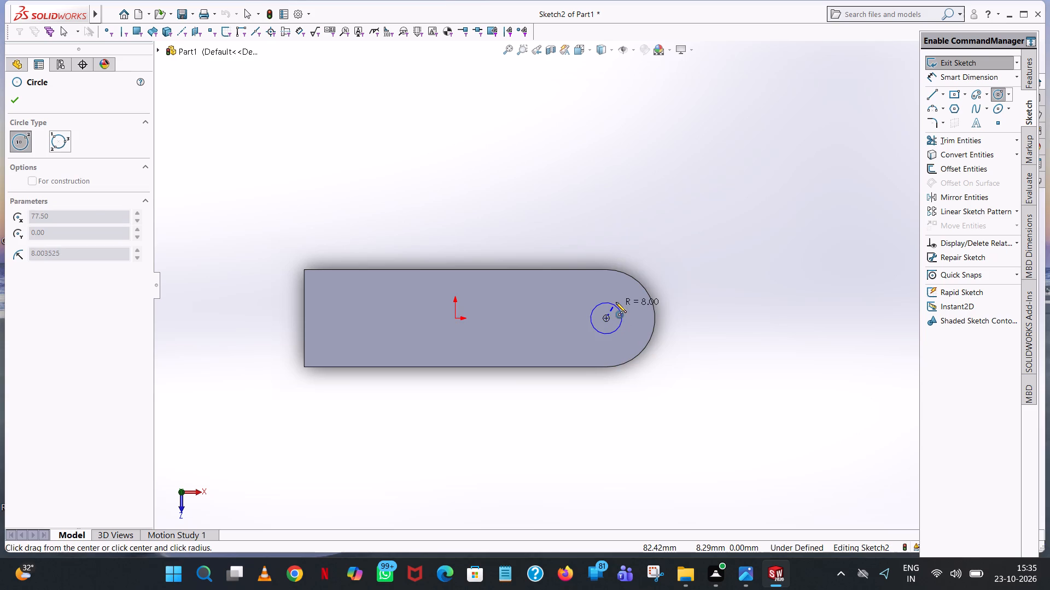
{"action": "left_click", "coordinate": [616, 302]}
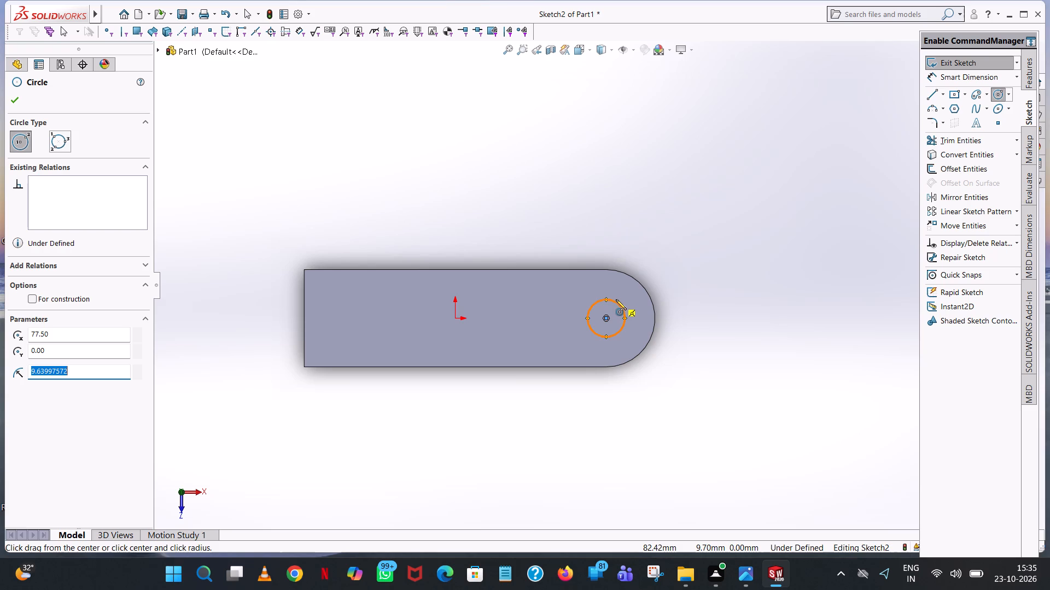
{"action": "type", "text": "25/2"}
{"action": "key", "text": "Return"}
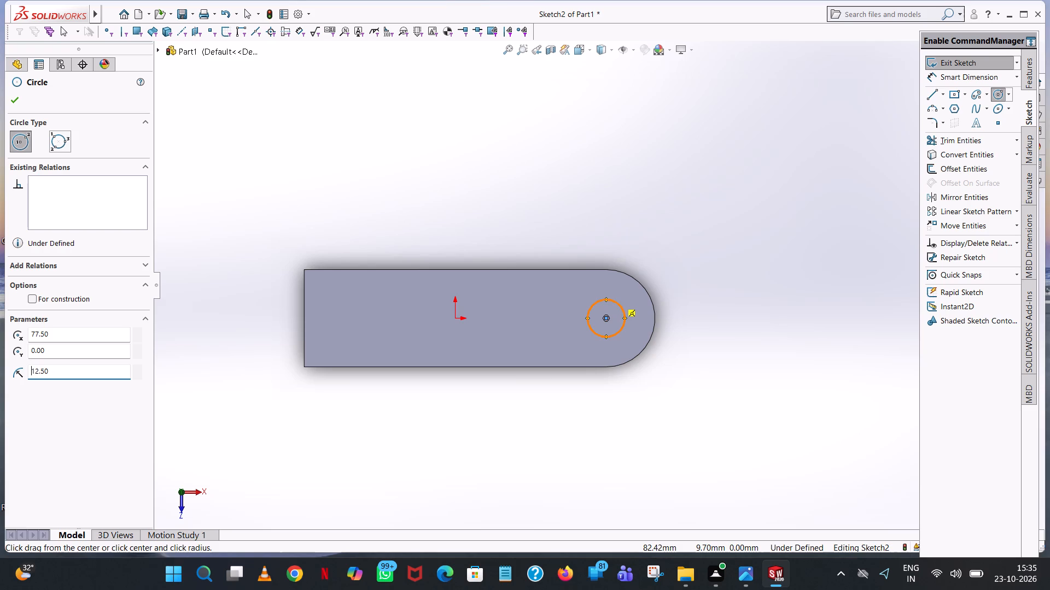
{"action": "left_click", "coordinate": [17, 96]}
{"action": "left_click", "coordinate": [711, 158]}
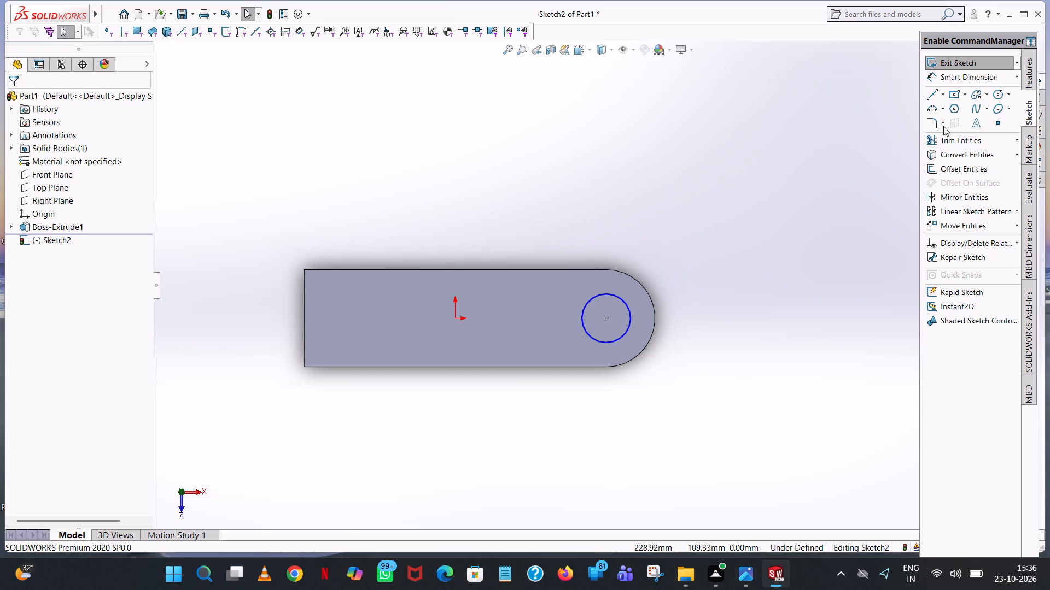
Sketch a vertical line from the junction of the upper straight edge and the arc towards the arc centre, 13 mm long.
{"action": "left_click", "coordinate": [933, 92]}
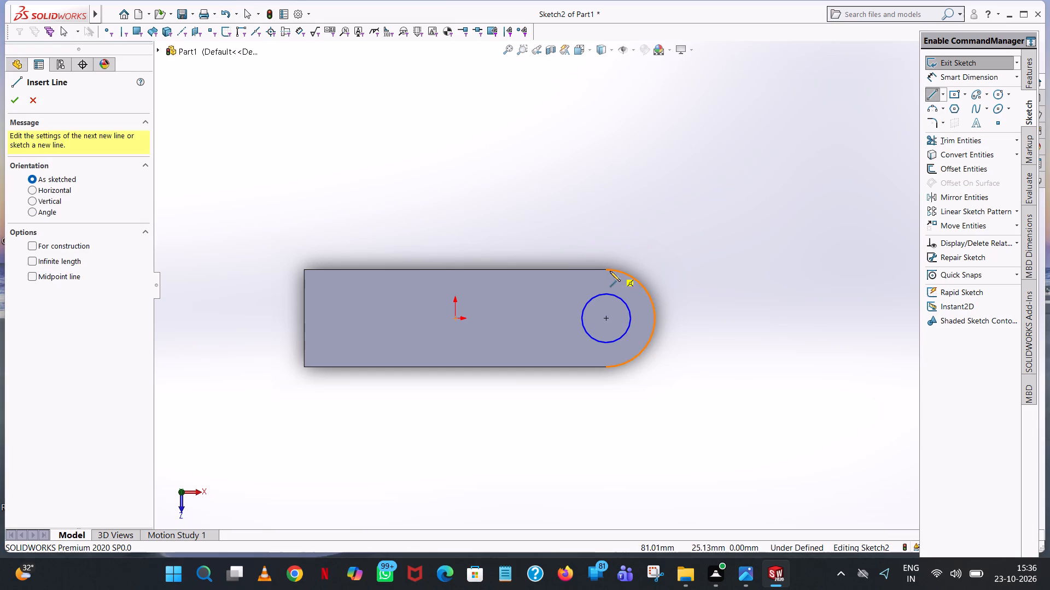
{"action": "left_click", "coordinate": [605, 270]}
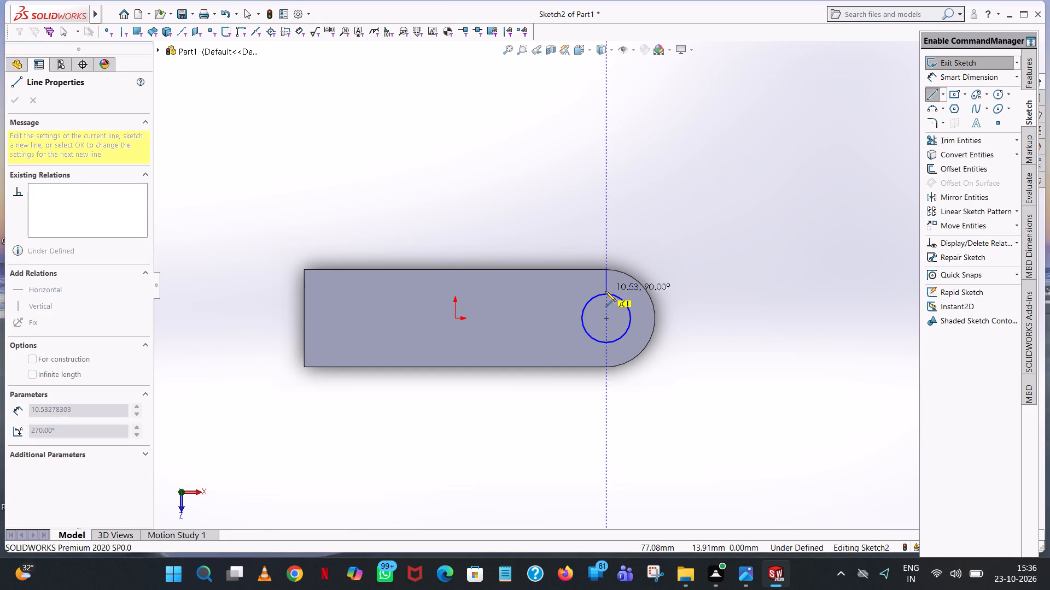
{"action": "scroll", "coordinate": [605, 294], "scroll_direction": "down", "scroll_amount": 8}
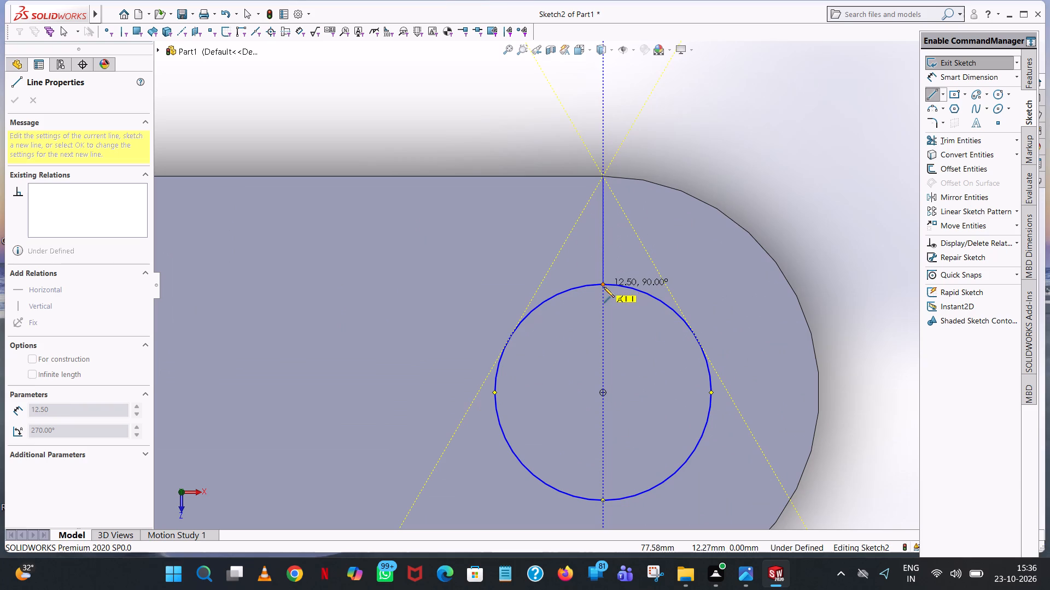
{"action": "left_click", "coordinate": [604, 296]}
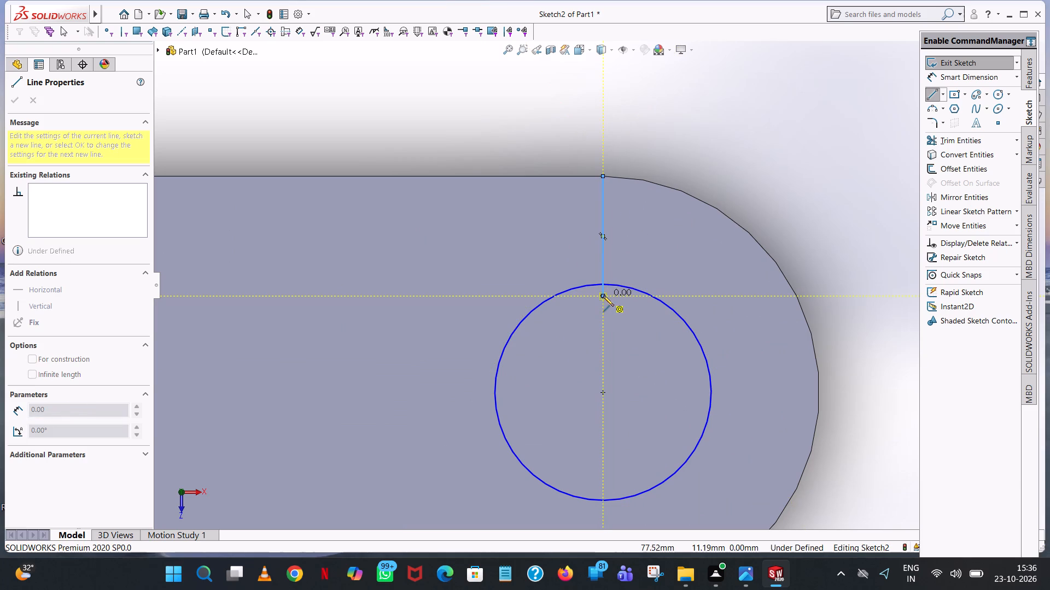
{"action": "right_click", "coordinate": [603, 296]}
{"action": "left_click", "coordinate": [629, 303]}
{"action": "left_click", "coordinate": [601, 270]}
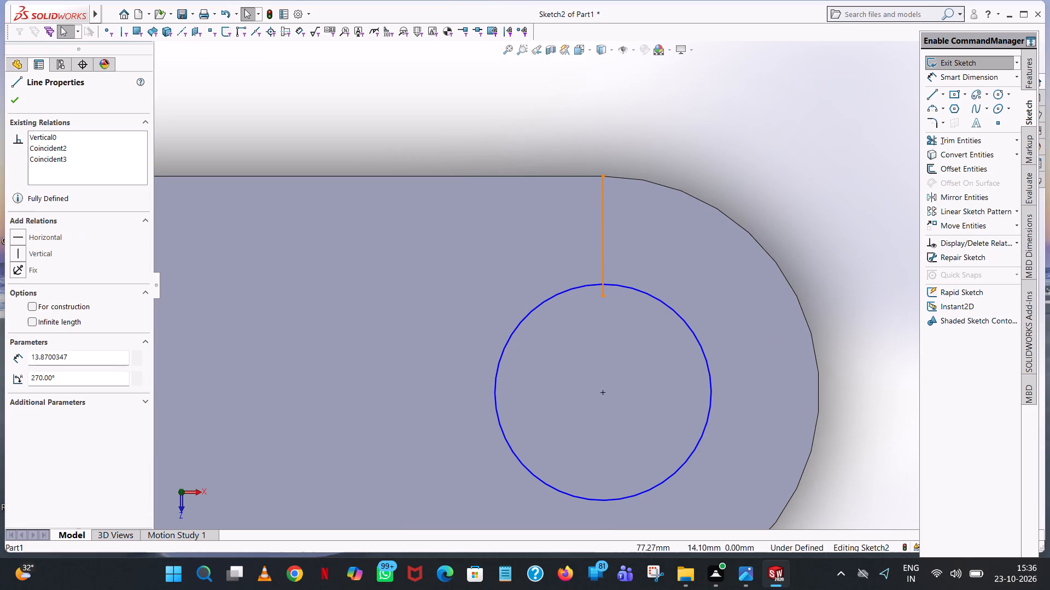
{"action": "type", "text": "13"}
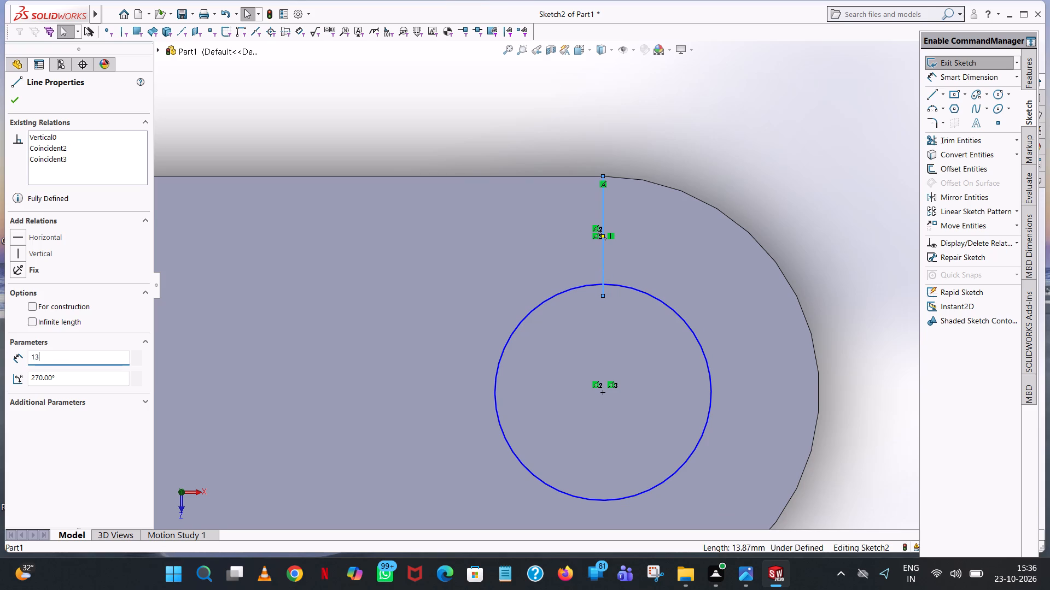
{"action": "key", "text": "Return"}
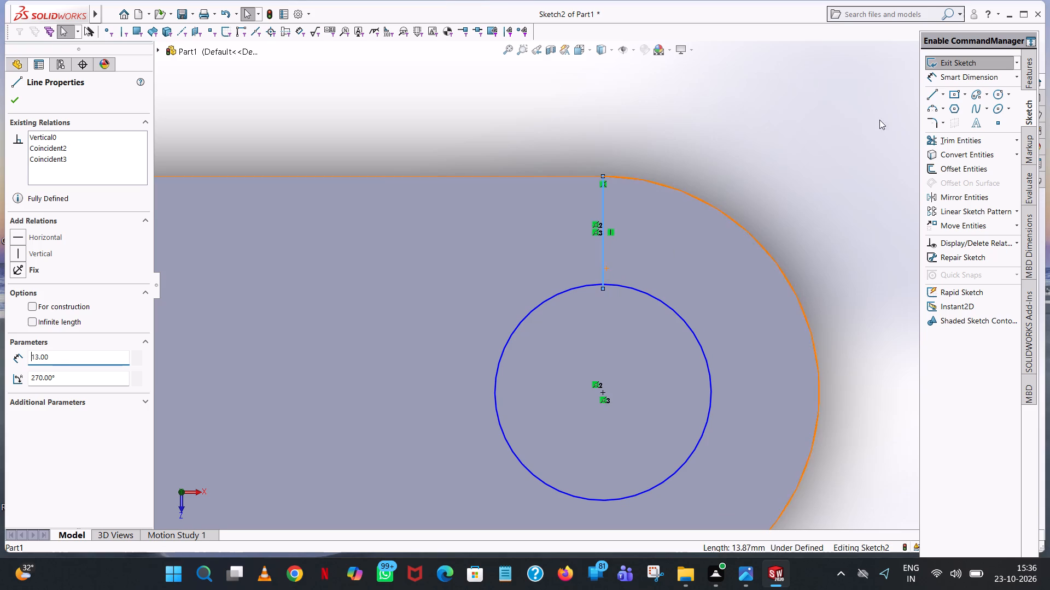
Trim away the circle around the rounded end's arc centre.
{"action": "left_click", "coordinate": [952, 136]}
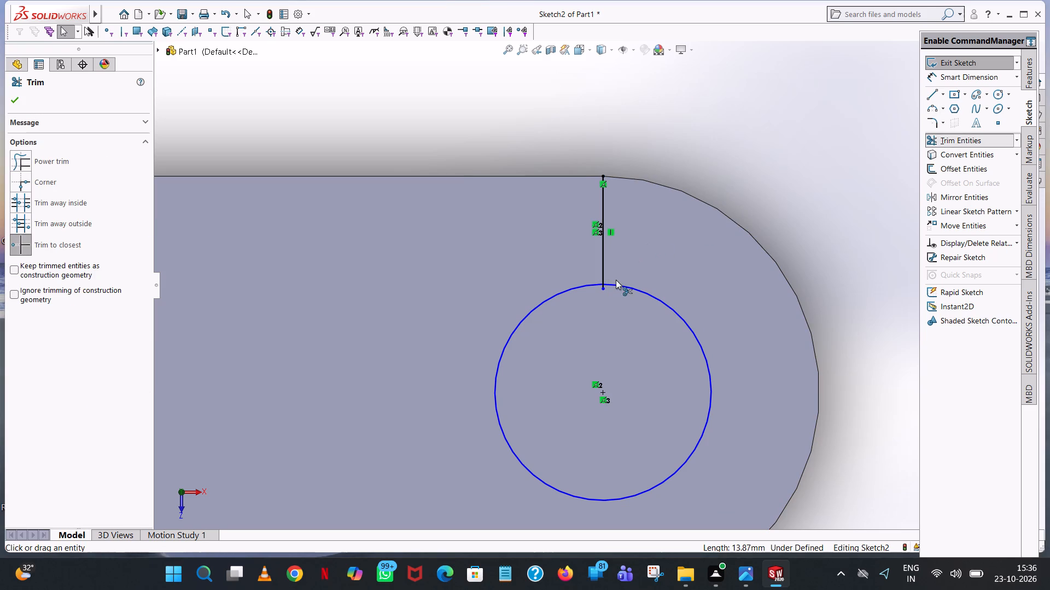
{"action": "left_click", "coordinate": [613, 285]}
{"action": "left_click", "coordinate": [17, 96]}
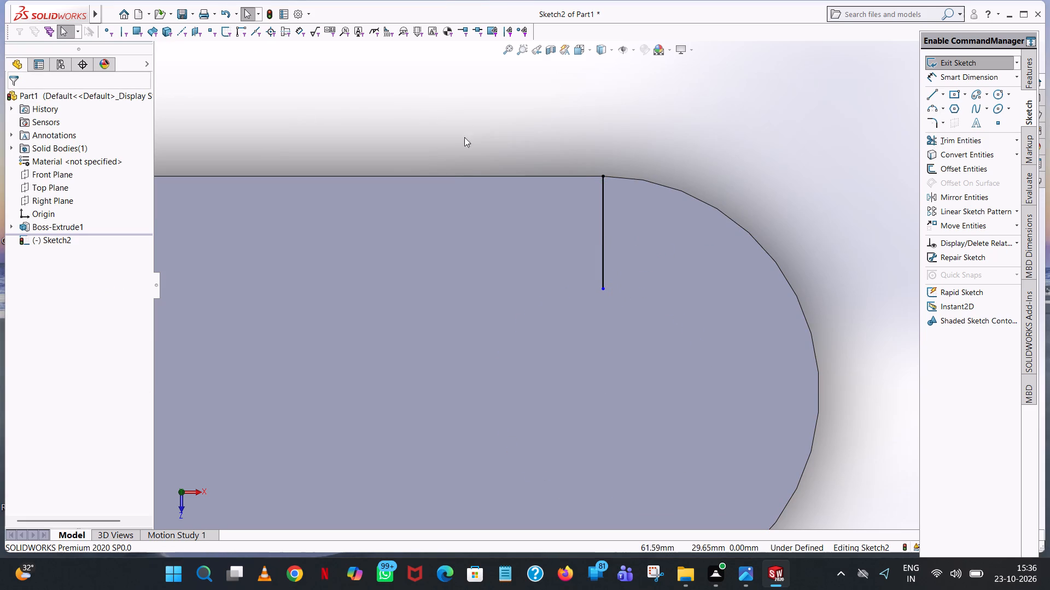
Sketch a circle of 12 mm radius centred on the rounded end's arc centre, passing through the vertical line's free end.
{"action": "left_click", "coordinate": [605, 220]}
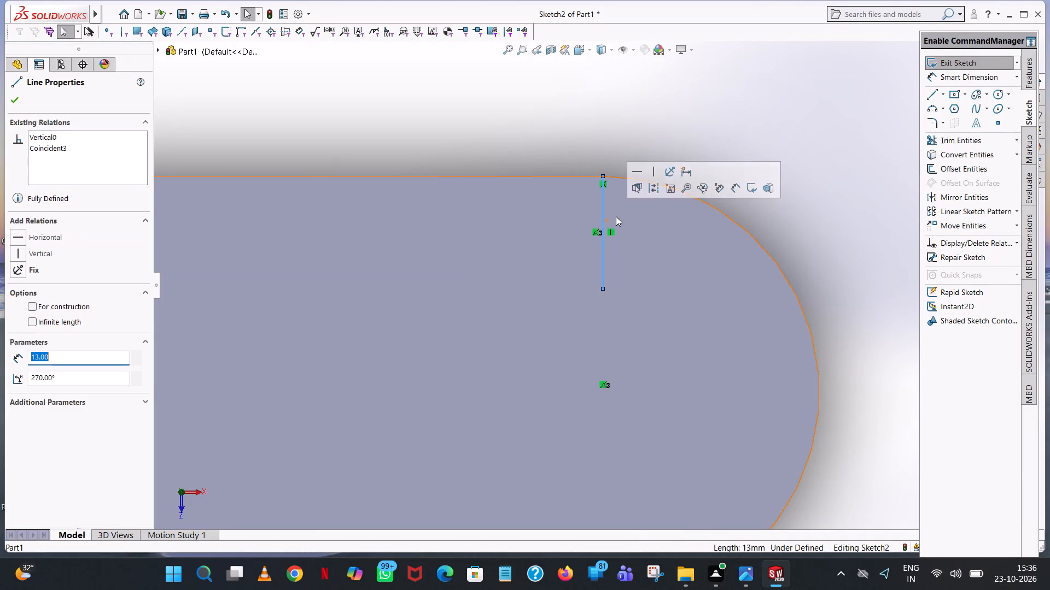
{"action": "left_click", "coordinate": [738, 126]}
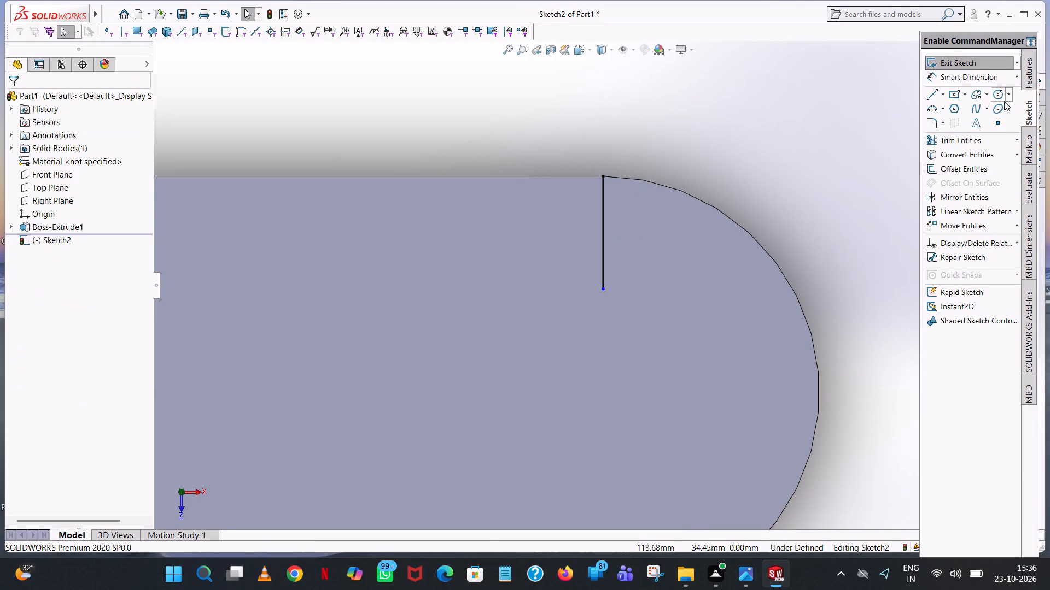
{"action": "left_click", "coordinate": [1000, 97]}
{"action": "scroll", "coordinate": [602, 376], "scroll_direction": "up", "scroll_amount": 3}
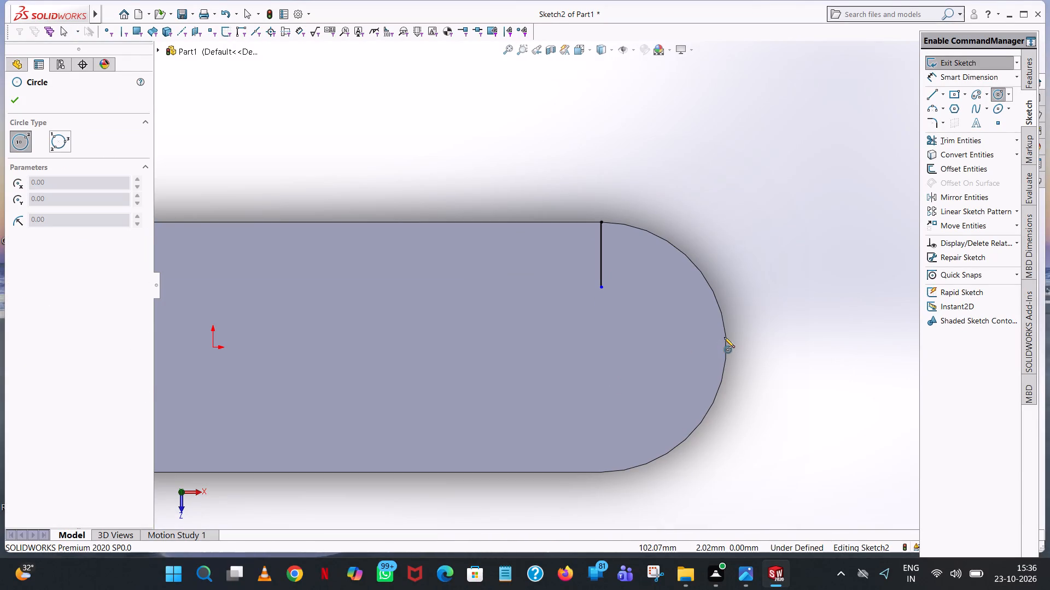
{"action": "left_click", "coordinate": [601, 349]}
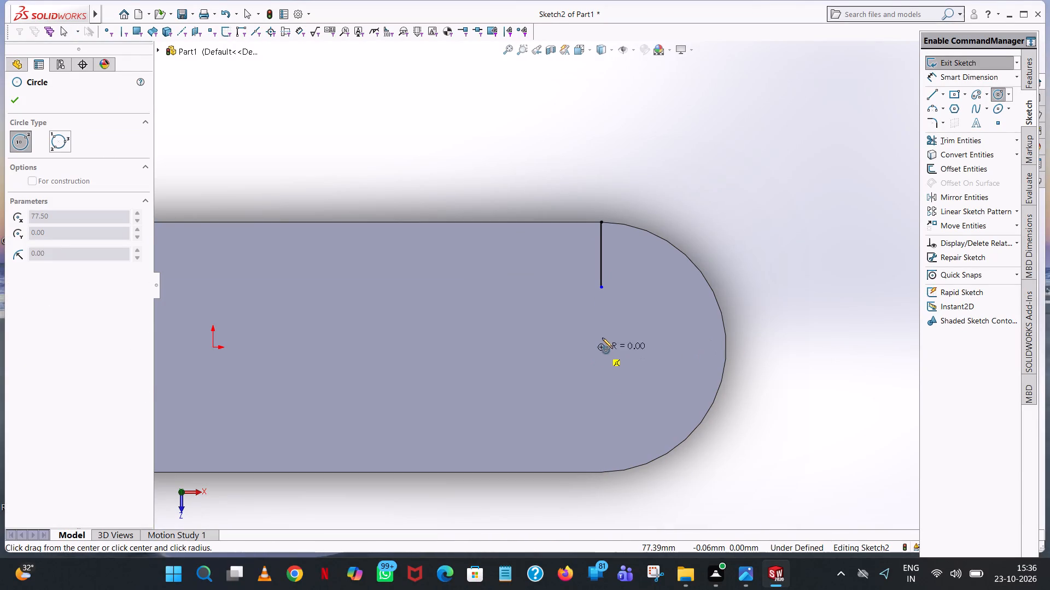
{"action": "scroll", "coordinate": [599, 319], "scroll_direction": "down", "scroll_amount": 6}
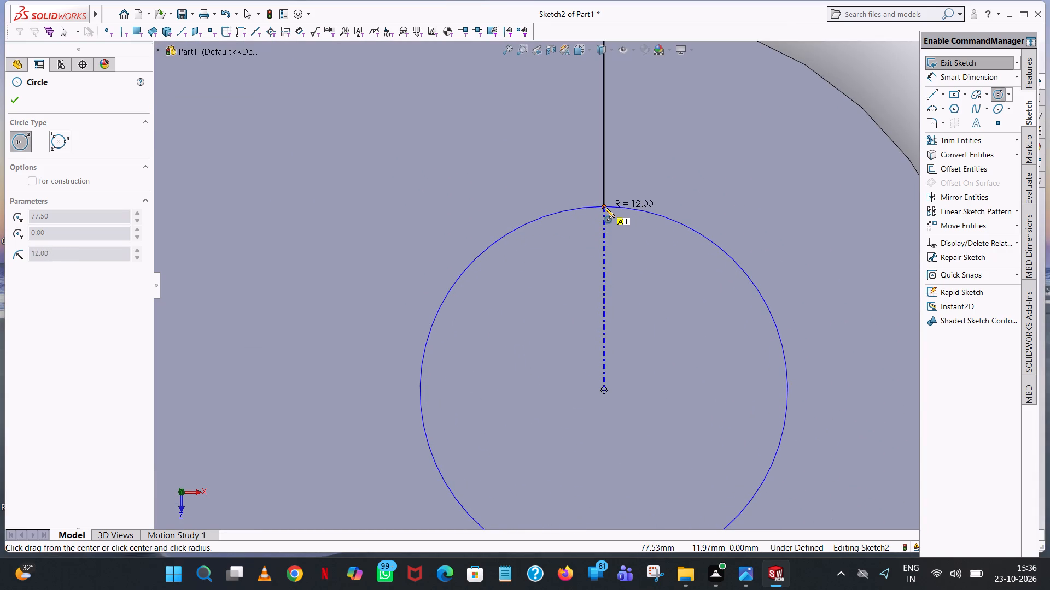
{"action": "left_click", "coordinate": [604, 207]}
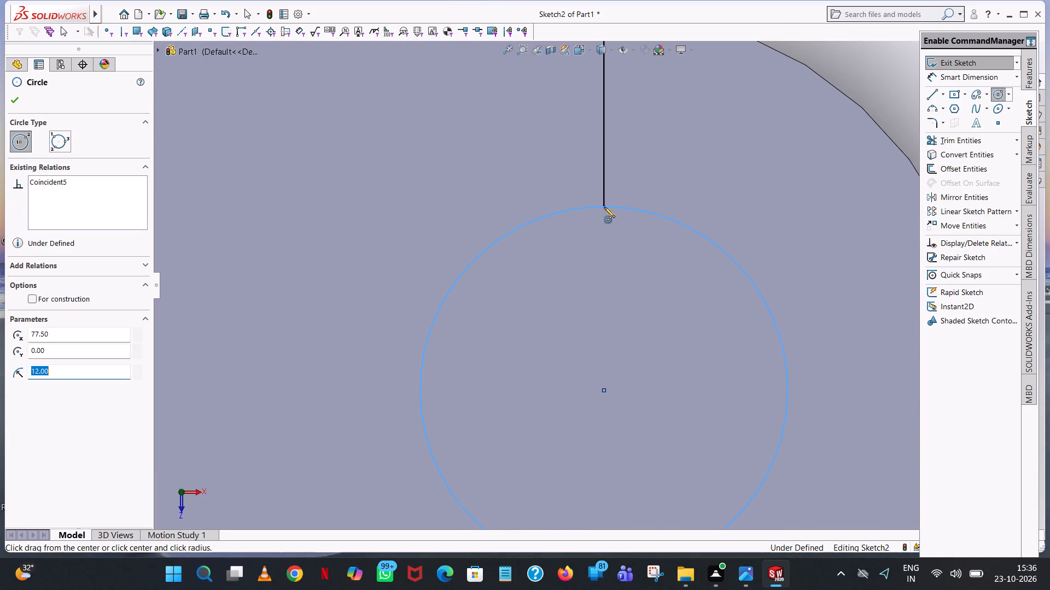
{"action": "right_click", "coordinate": [604, 208]}
{"action": "left_click", "coordinate": [639, 216]}
Trim away the vertical line between the plate's upper edge and the circle.
{"action": "scroll", "coordinate": [619, 239], "scroll_direction": "up", "scroll_amount": 6}
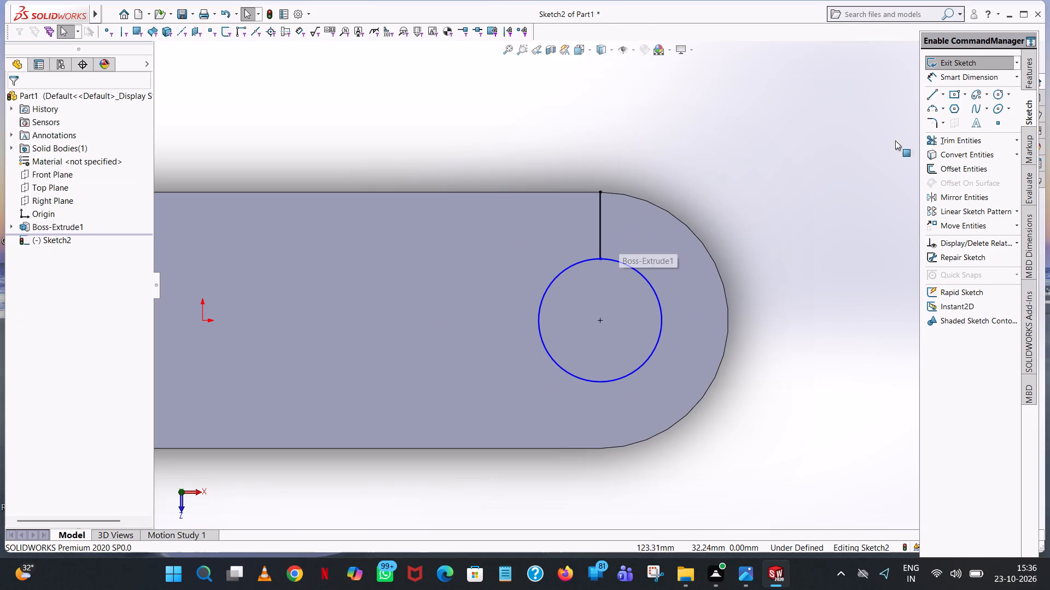
{"action": "left_click", "coordinate": [942, 140]}
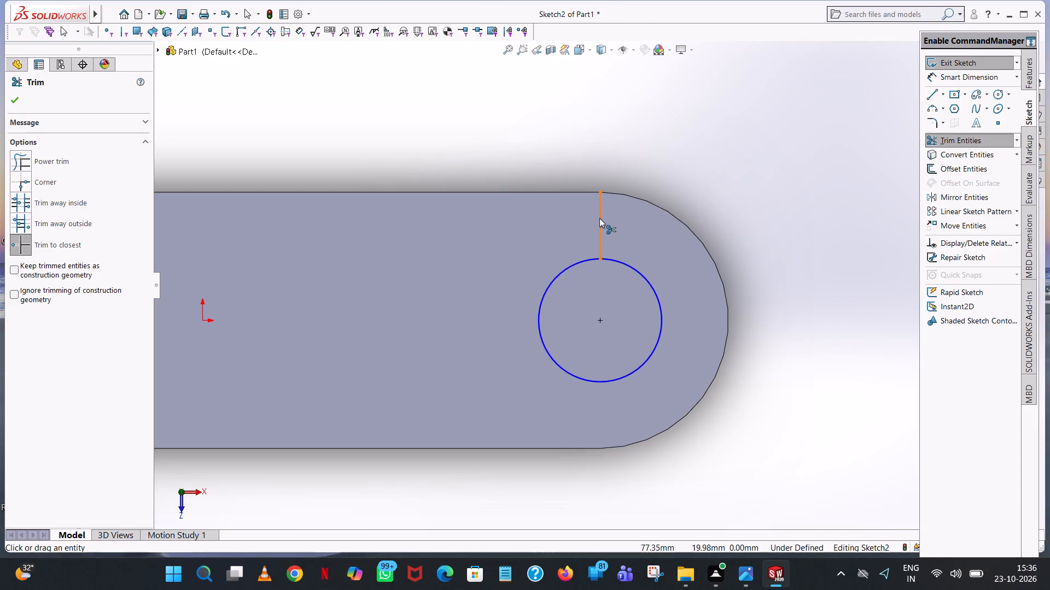
{"action": "left_click", "coordinate": [599, 218]}
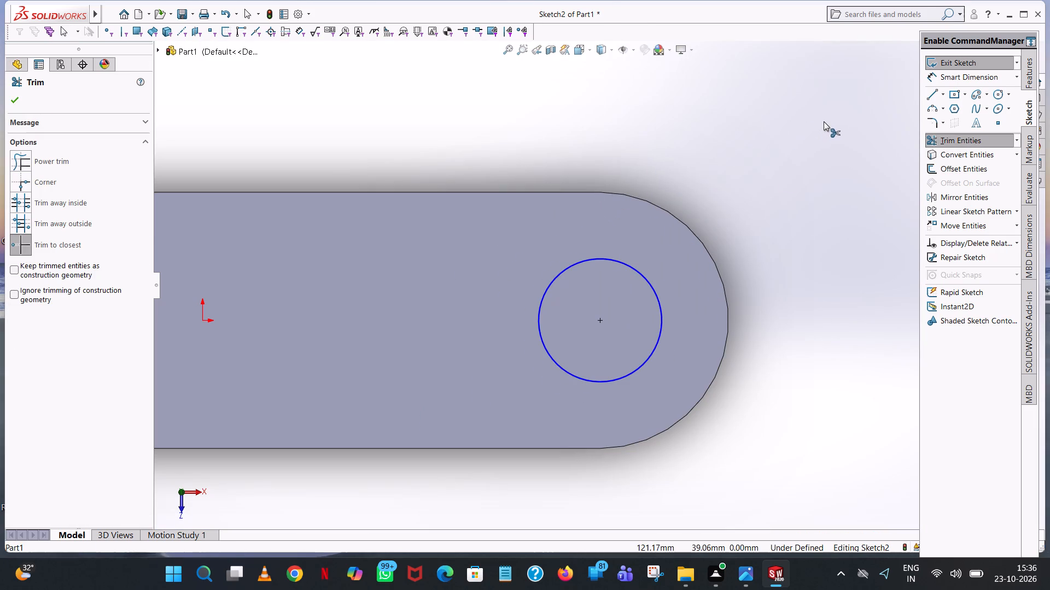
Sketch a horizontal line from the circle's centre towards the plate's square end and set its length to 25 mm.
{"action": "left_click", "coordinate": [927, 92]}
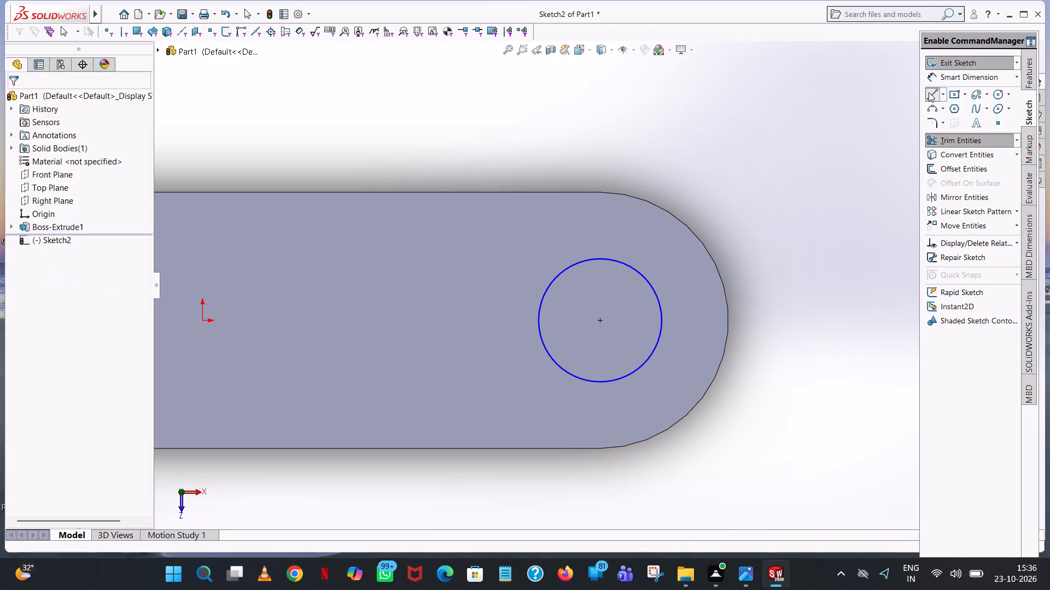
{"action": "left_click", "coordinate": [599, 318]}
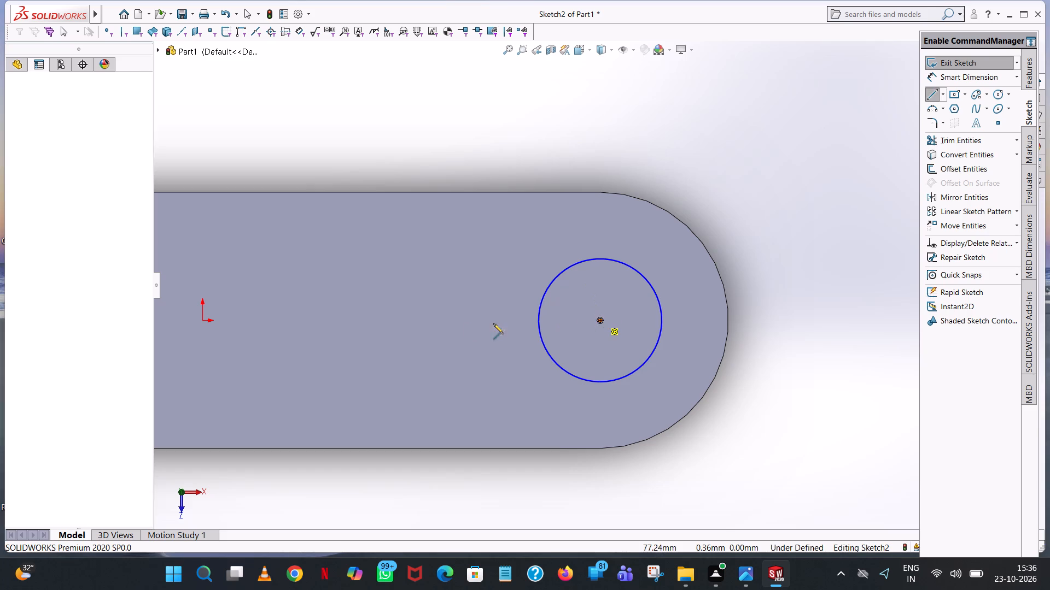
{"action": "left_click", "coordinate": [399, 323]}
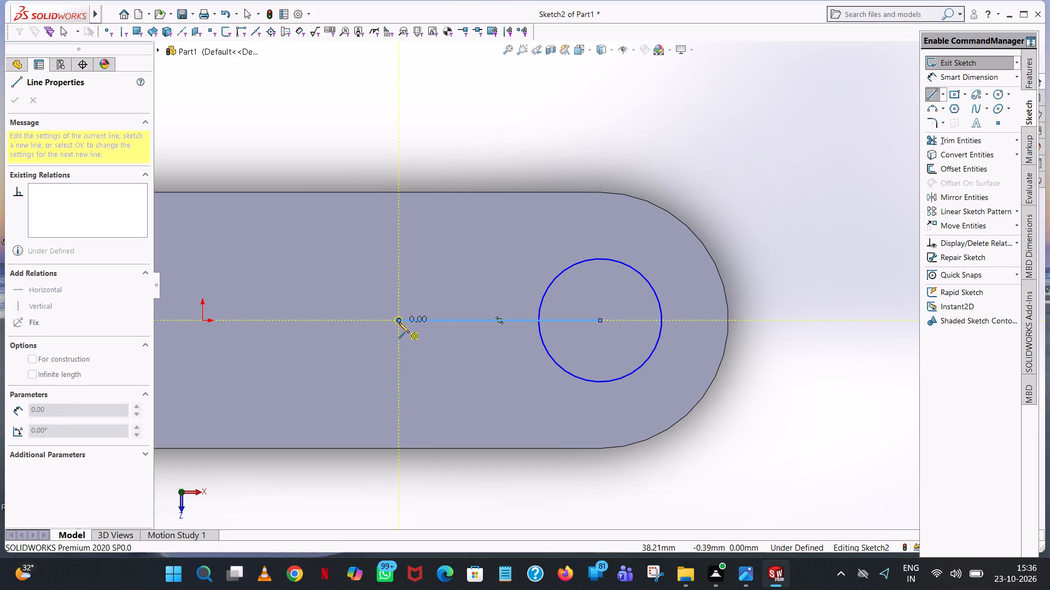
{"action": "right_click", "coordinate": [399, 322]}
{"action": "left_click", "coordinate": [418, 332]}
{"action": "left_click", "coordinate": [425, 320]}
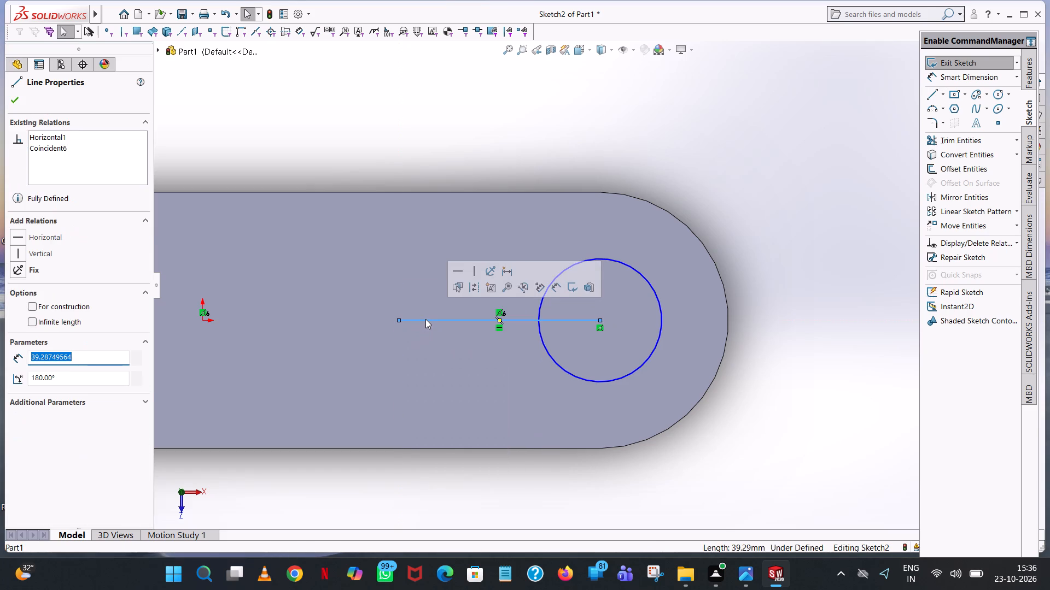
{"action": "type", "text": "25"}
{"action": "key", "text": "Return"}
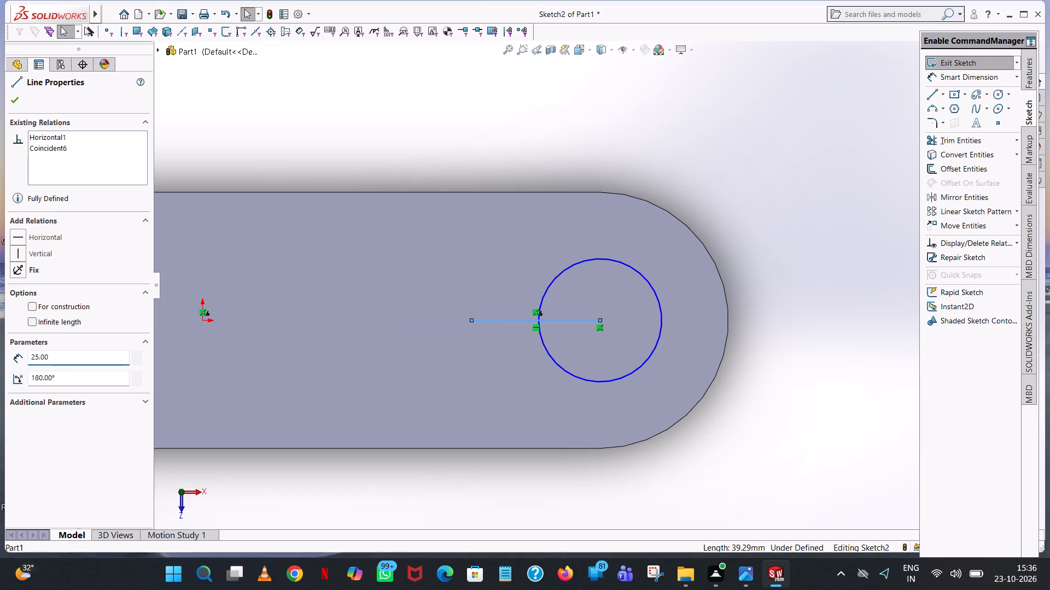
{"action": "left_click", "coordinate": [676, 109]}
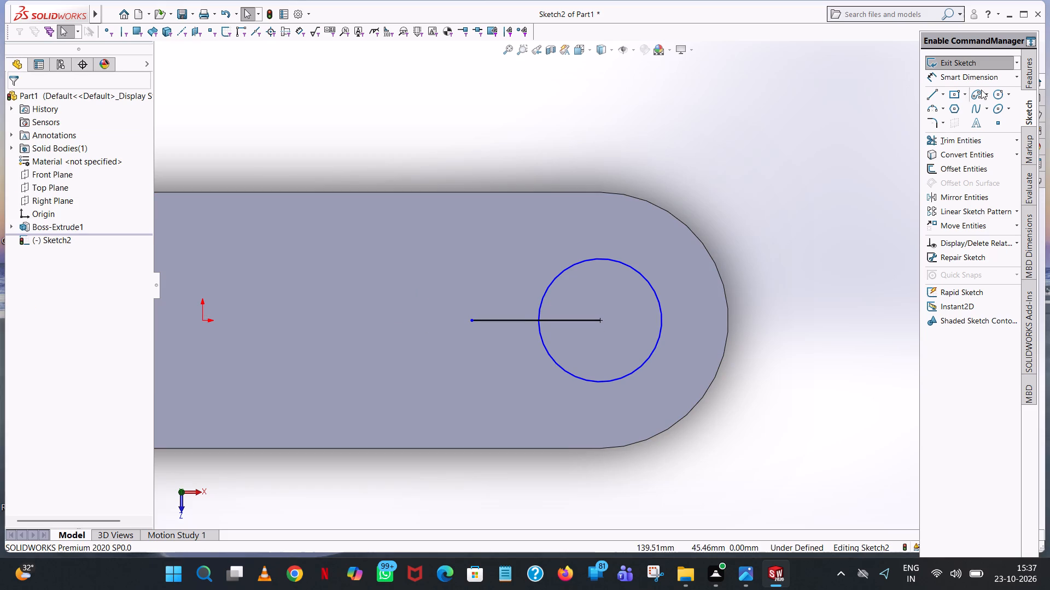
Sketch a circle of 12 mm radius centred on the horizontal line's free end.
{"action": "left_click", "coordinate": [996, 92]}
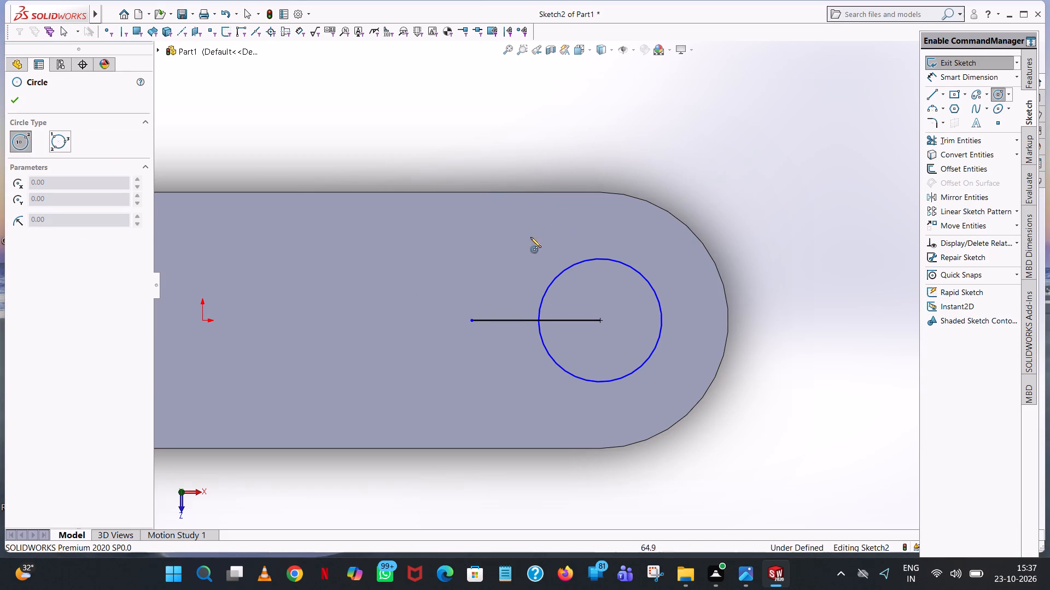
{"action": "left_click", "coordinate": [471, 321]}
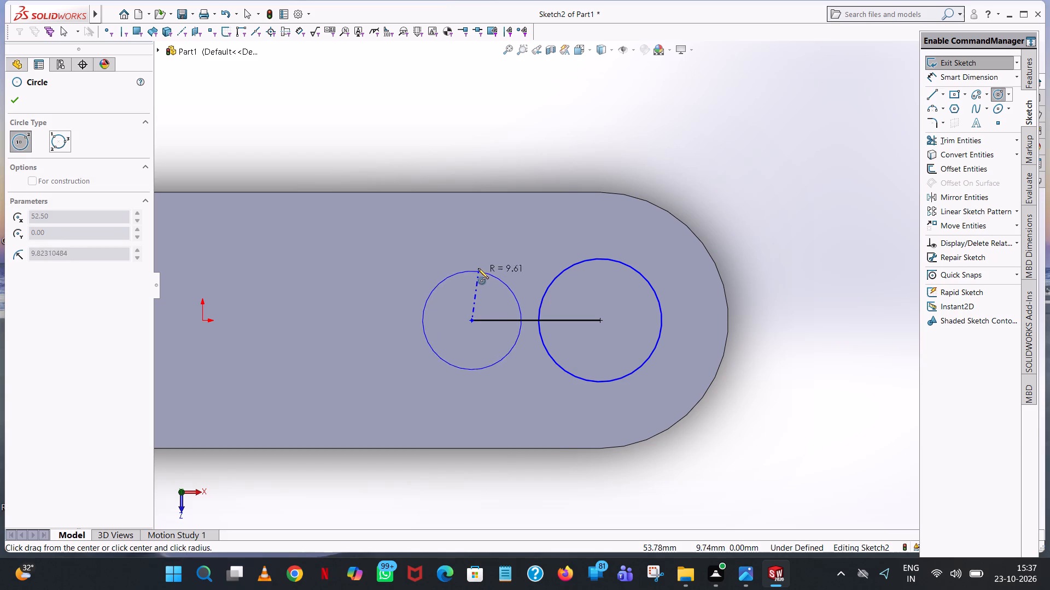
{"action": "left_click", "coordinate": [477, 267]}
{"action": "type", "text": "12"}
{"action": "key", "text": "Return"}
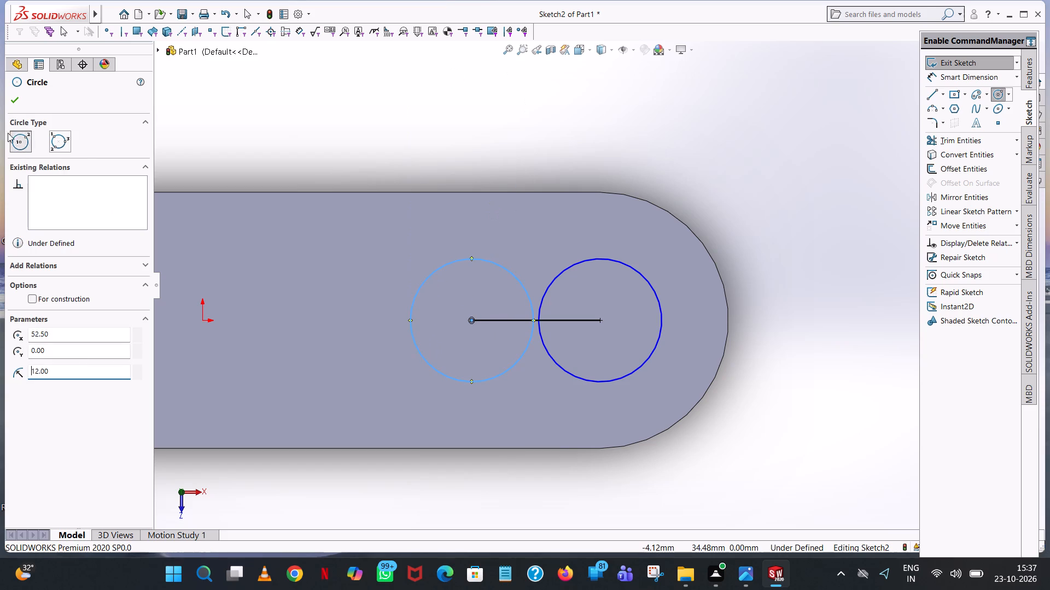
{"action": "left_click", "coordinate": [10, 91]}
{"action": "left_click", "coordinate": [10, 91]}
{"action": "left_click", "coordinate": [14, 95]}
{"action": "left_click", "coordinate": [471, 97]}
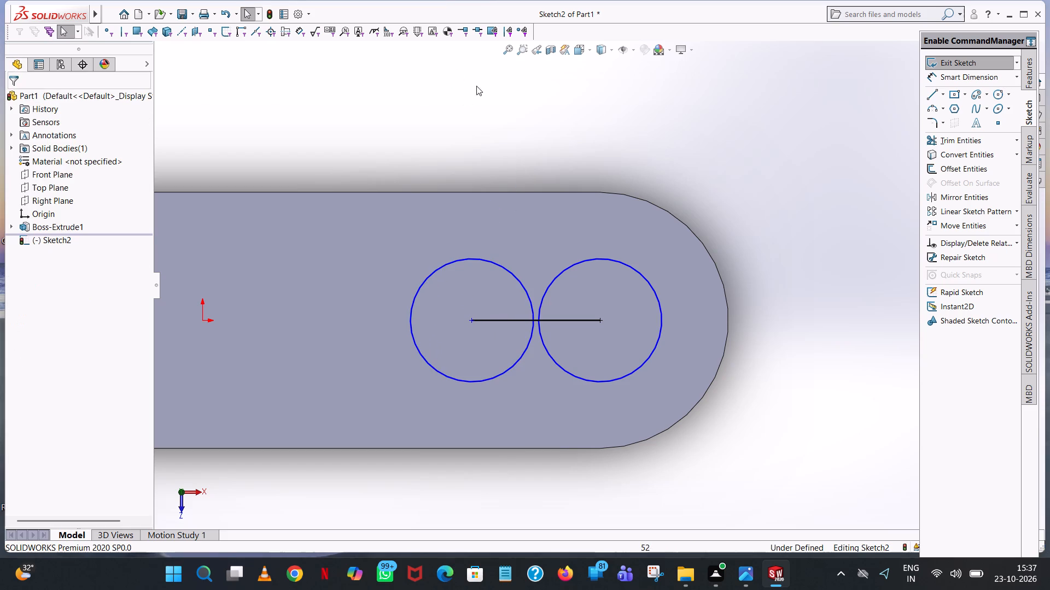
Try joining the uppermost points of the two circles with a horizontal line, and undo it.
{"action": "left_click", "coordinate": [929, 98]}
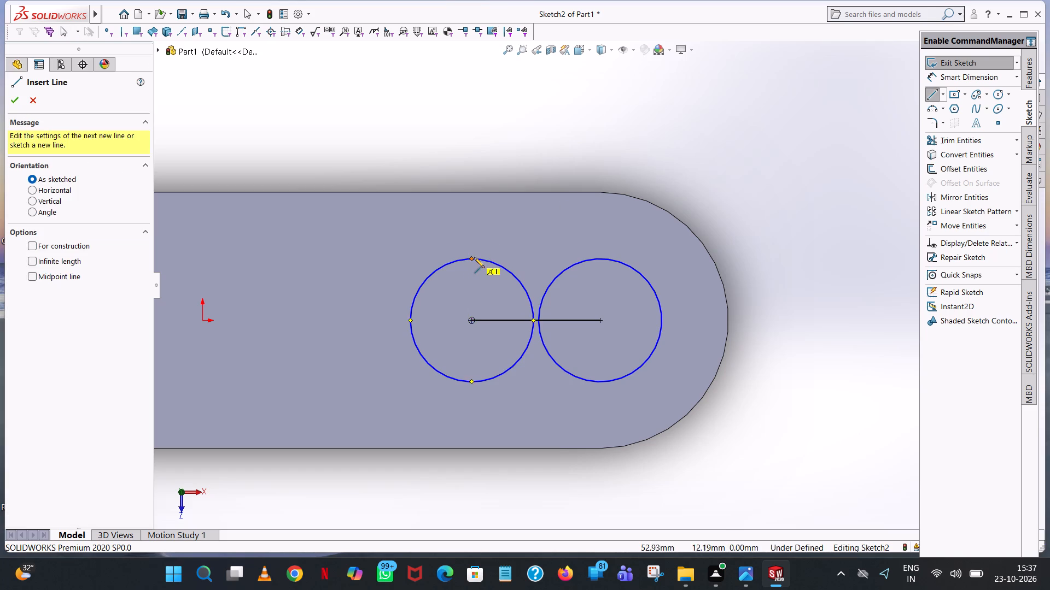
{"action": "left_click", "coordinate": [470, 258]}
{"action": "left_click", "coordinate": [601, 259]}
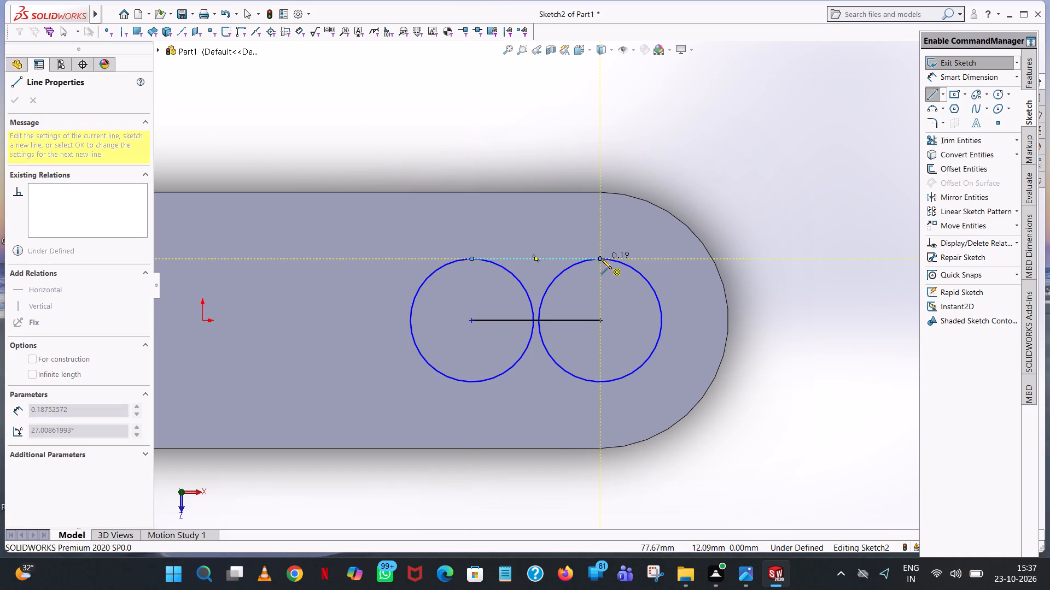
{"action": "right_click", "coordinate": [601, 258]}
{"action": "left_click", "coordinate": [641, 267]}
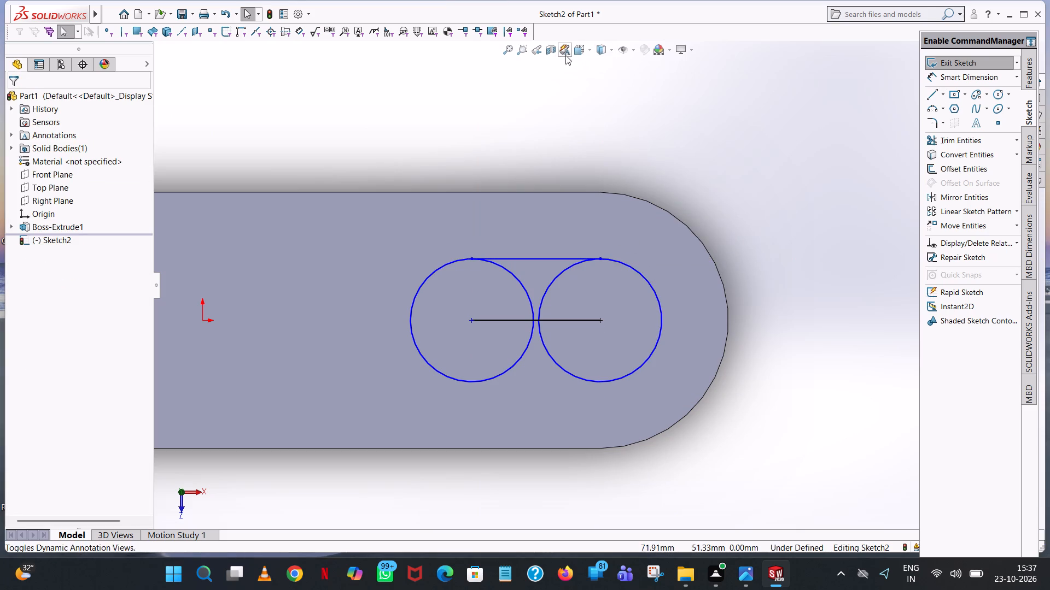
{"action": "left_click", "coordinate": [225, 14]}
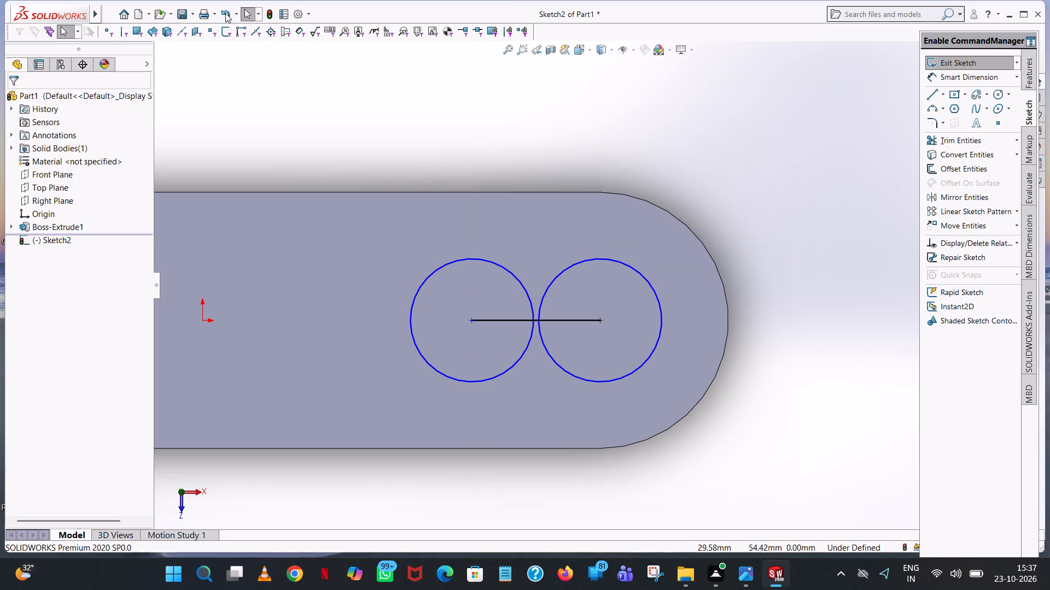
Join the two circles with 25 mm horizontal lines, one between their uppermost points and one between their lowermost points.
{"action": "left_click", "coordinate": [934, 88]}
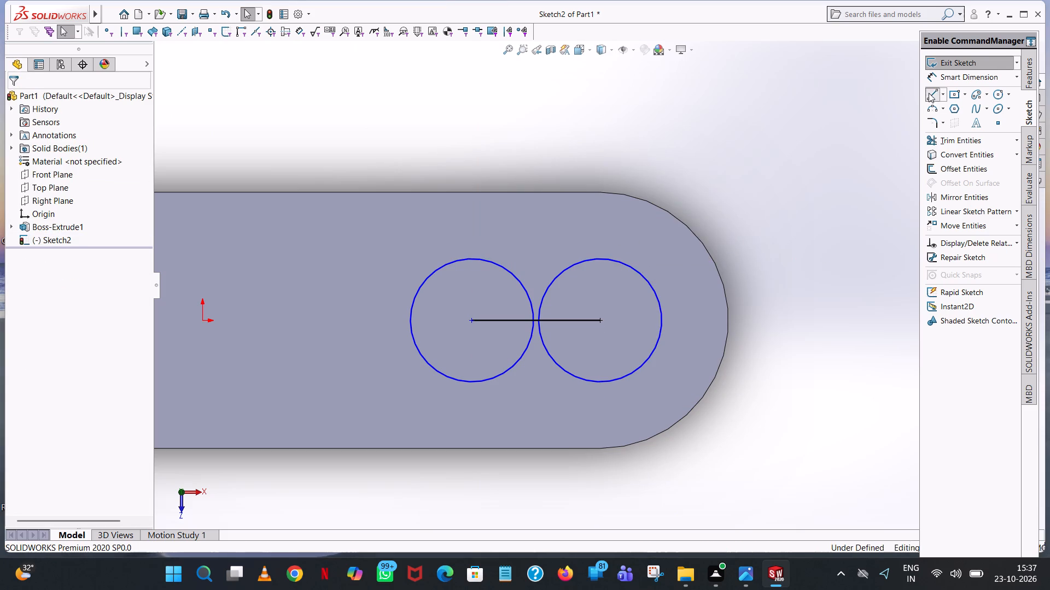
{"action": "left_click", "coordinate": [471, 258]}
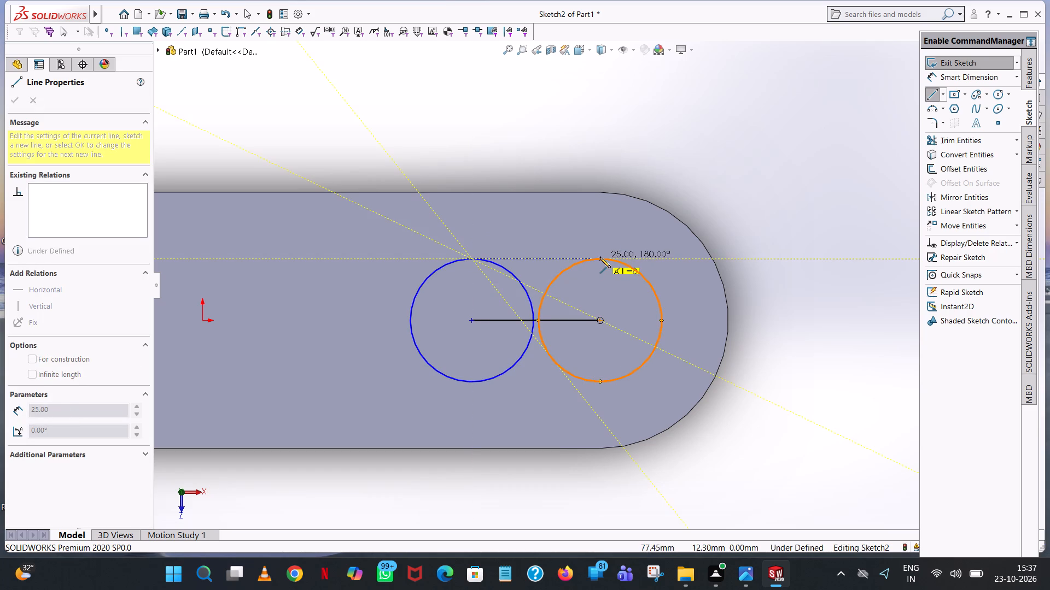
{"action": "left_click", "coordinate": [599, 258]}
{"action": "right_click", "coordinate": [599, 259]}
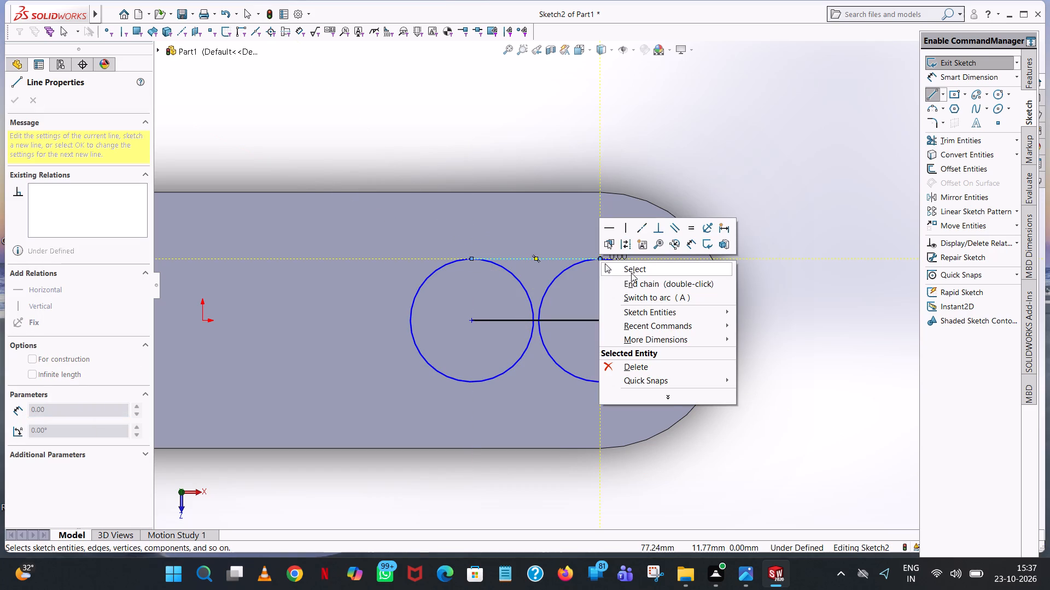
{"action": "left_click", "coordinate": [631, 273]}
{"action": "left_click", "coordinate": [932, 93]}
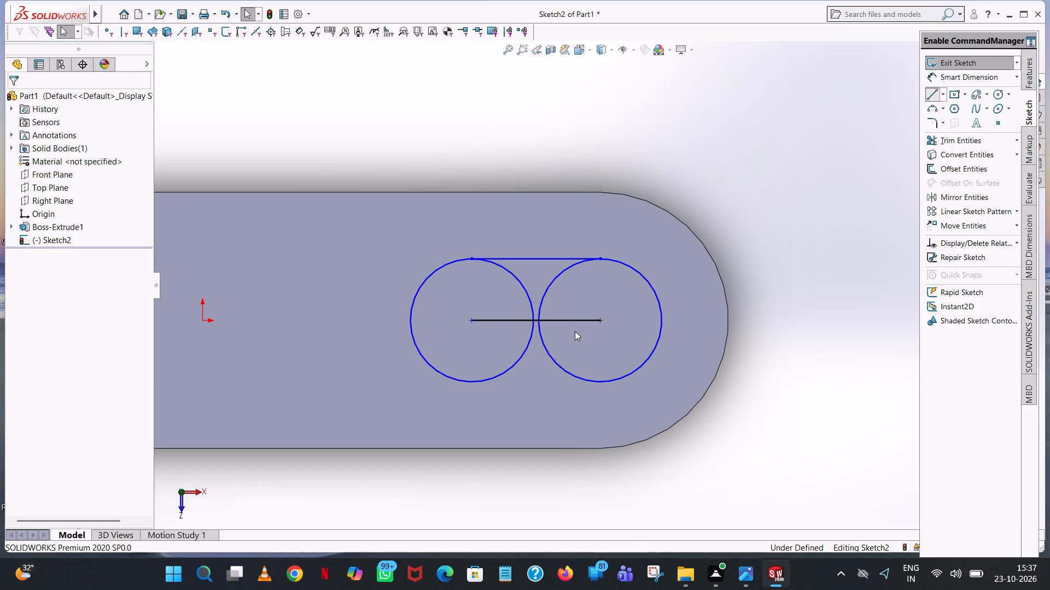
{"action": "left_click", "coordinate": [471, 382]}
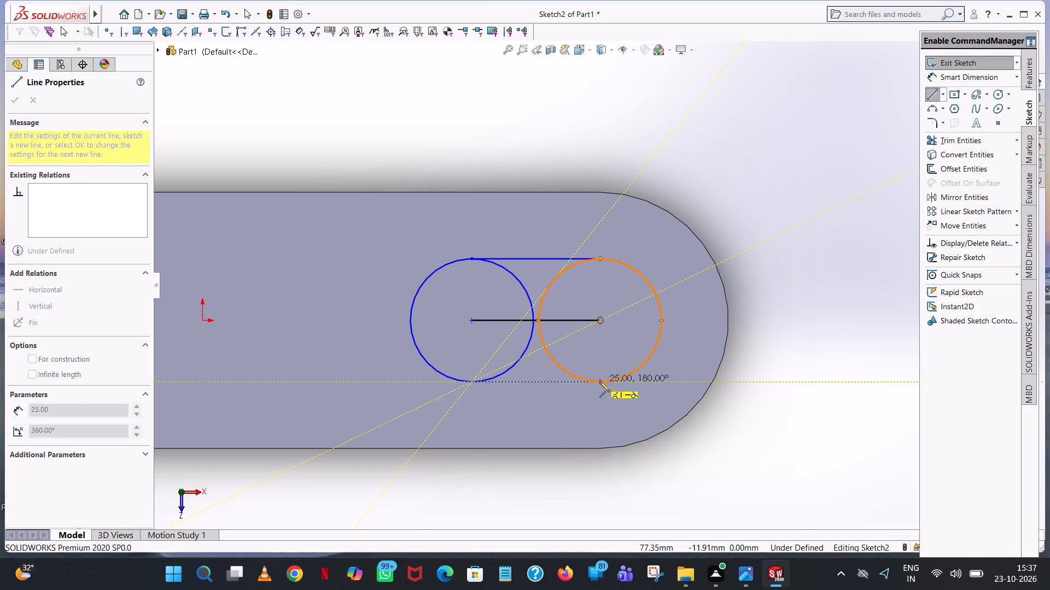
{"action": "left_click", "coordinate": [599, 381]}
{"action": "right_click", "coordinate": [599, 381]}
{"action": "left_click", "coordinate": [652, 391]}
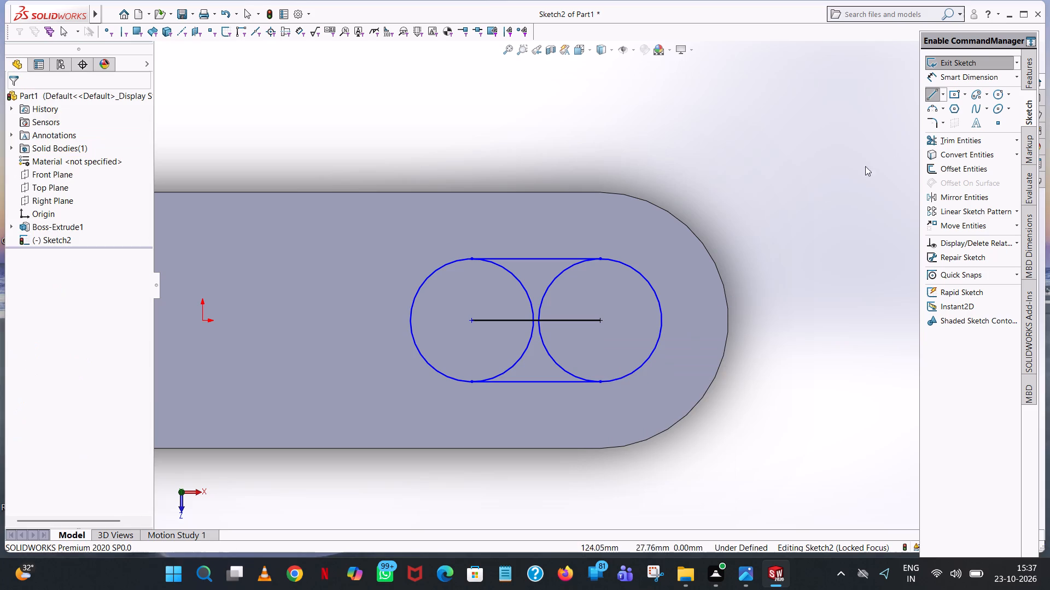
Trim away the circles' inner arcs and the horizontal centre line, leaving a closed slot outline.
{"action": "left_click", "coordinate": [950, 144]}
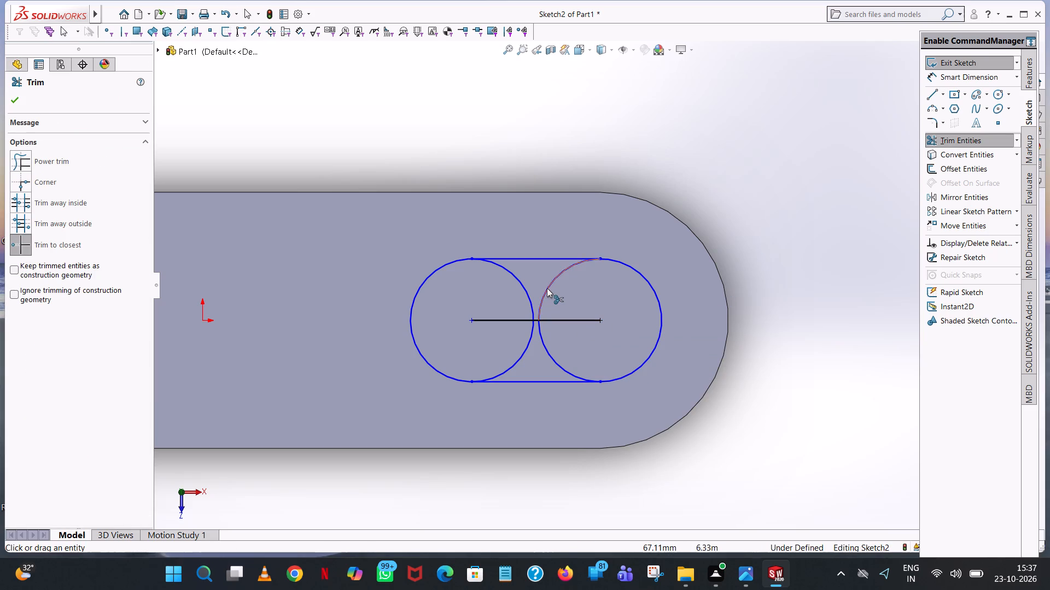
{"action": "left_click", "coordinate": [547, 288]}
{"action": "left_click", "coordinate": [540, 341]}
{"action": "left_click", "coordinate": [533, 337]}
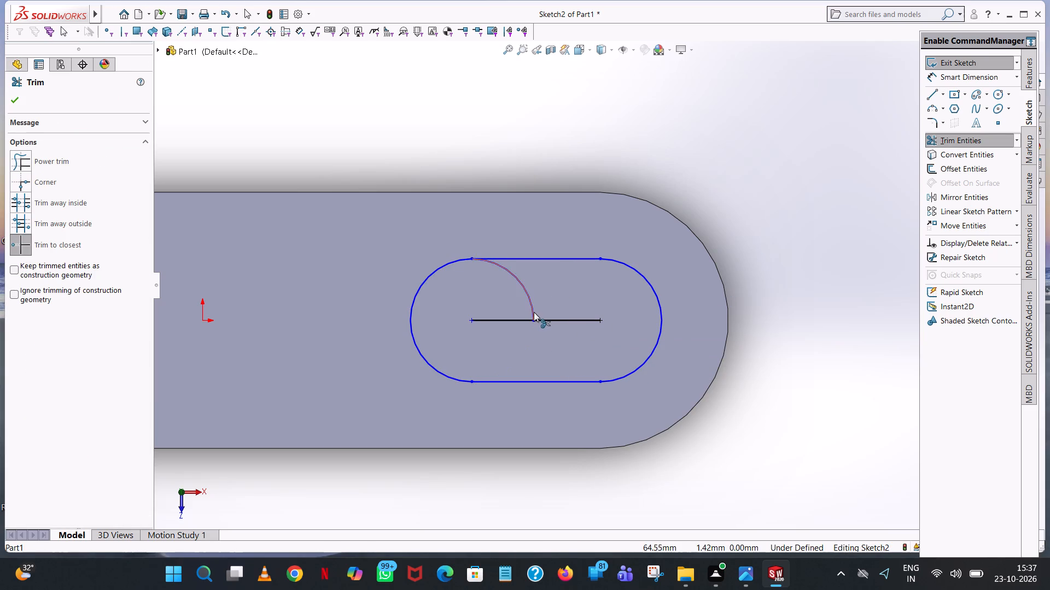
{"action": "left_click", "coordinate": [534, 312]}
{"action": "left_click", "coordinate": [537, 324]}
{"action": "left_click", "coordinate": [557, 321]}
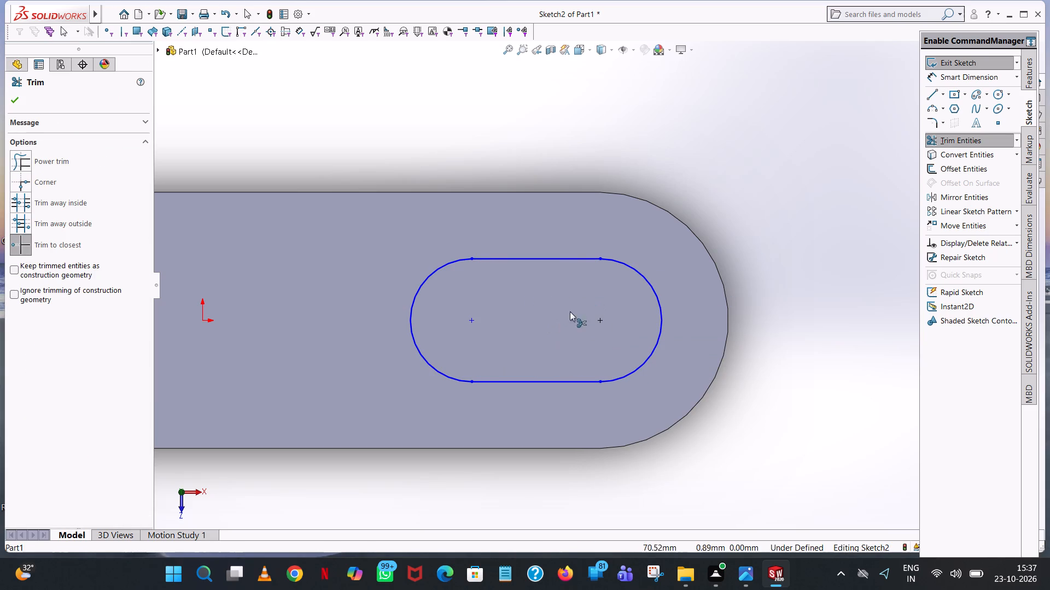
Dimension the slot's arc nearest the plate's rounded end with a 12 mm radius.
{"action": "scroll", "coordinate": [698, 194], "scroll_direction": "up", "scroll_amount": 4}
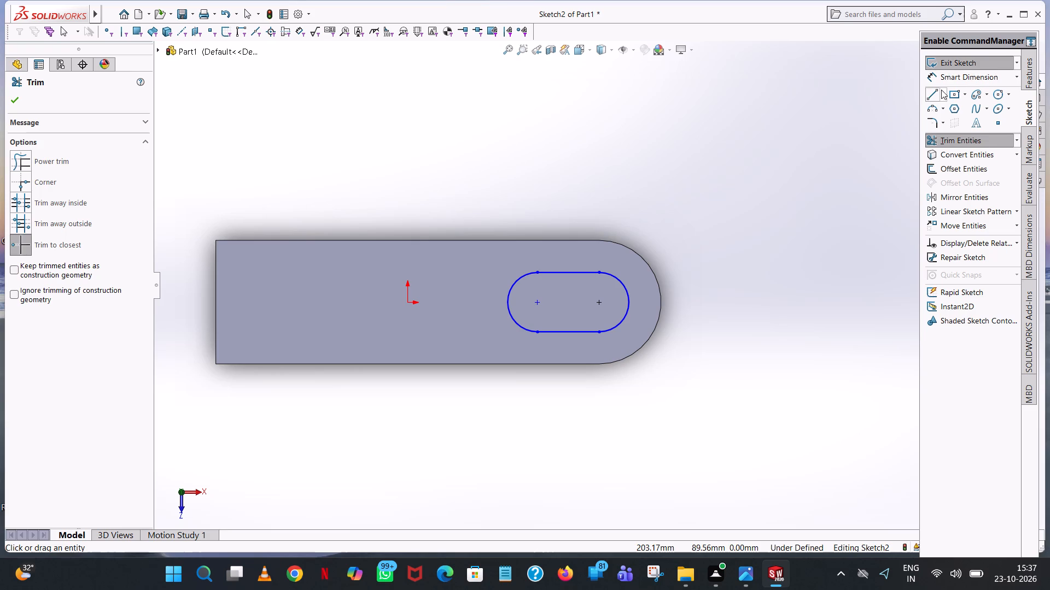
{"action": "left_click", "coordinate": [953, 82]}
{"action": "left_click", "coordinate": [629, 293]}
{"action": "left_click", "coordinate": [807, 175]}
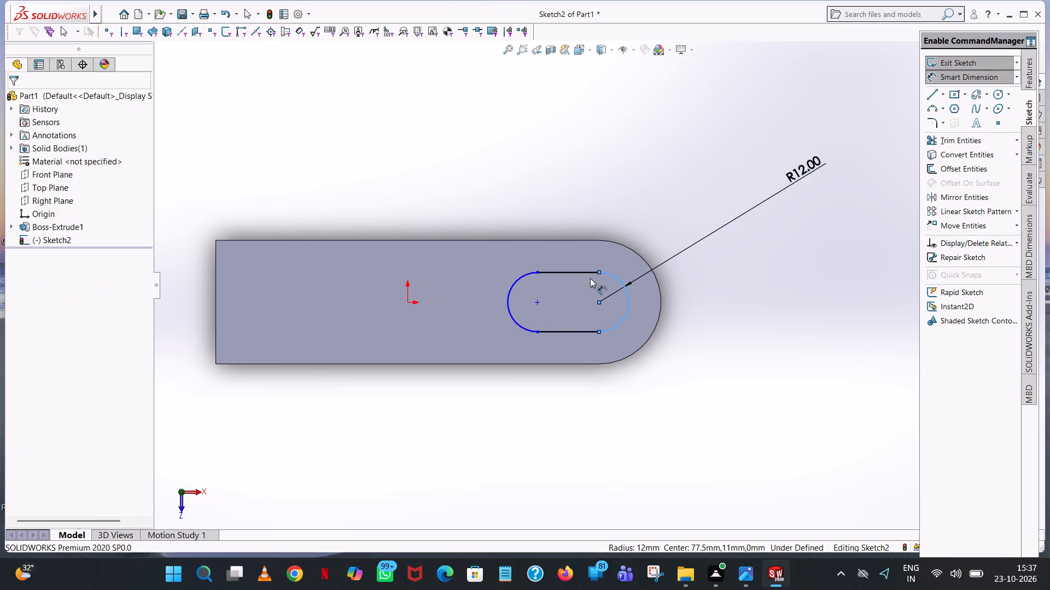
{"action": "left_click", "coordinate": [765, 162]}
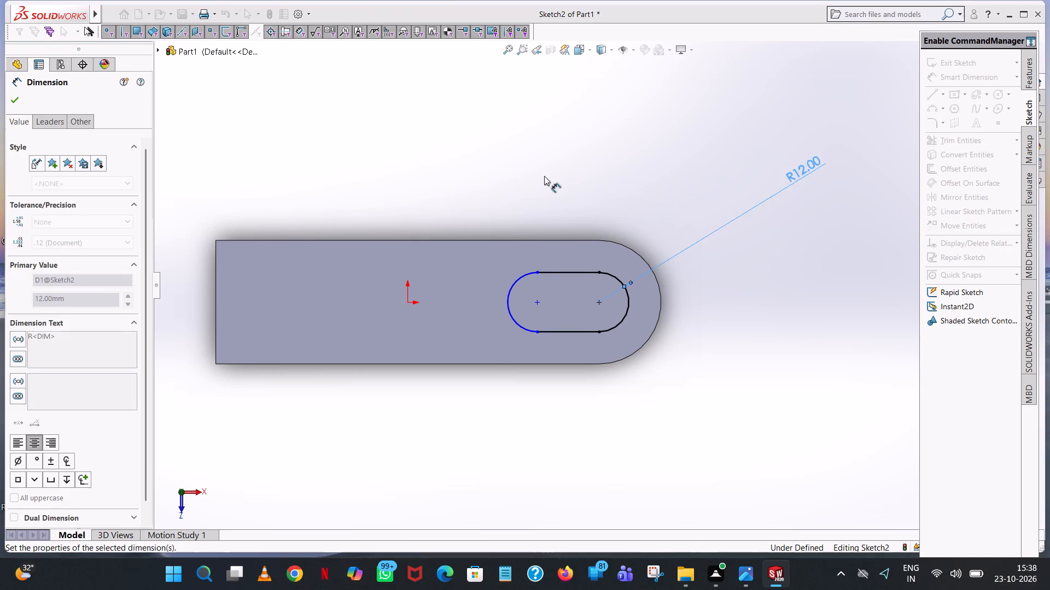
{"action": "left_click", "coordinate": [544, 176]}
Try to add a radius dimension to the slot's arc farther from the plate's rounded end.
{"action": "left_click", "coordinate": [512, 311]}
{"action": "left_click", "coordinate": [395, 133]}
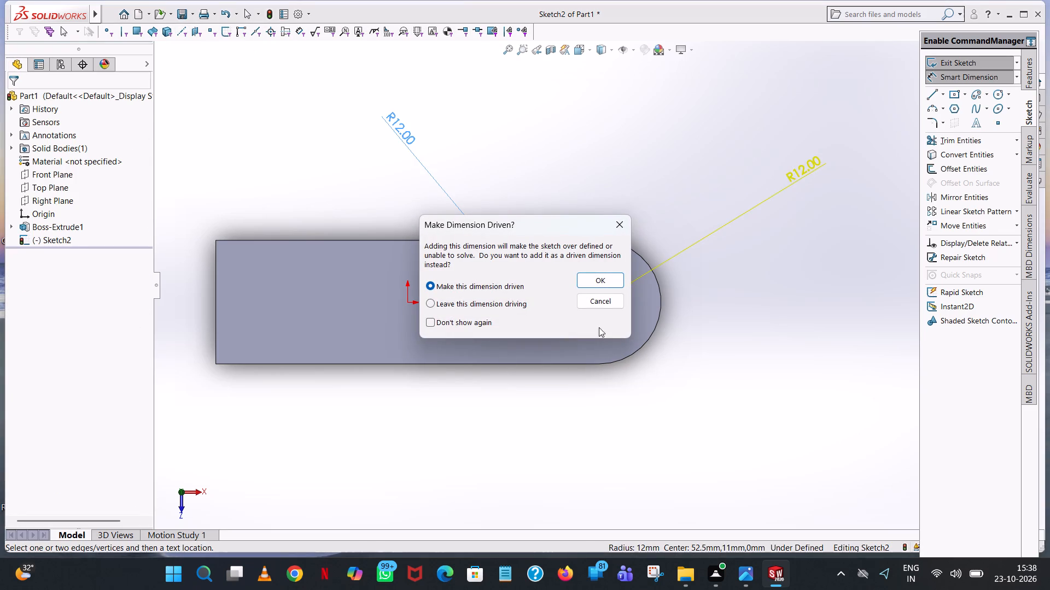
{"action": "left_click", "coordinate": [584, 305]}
Dimension the horizontal distance between the slot's two arc centres as 25 mm, placing it below the plate.
{"action": "left_click", "coordinate": [540, 305]}
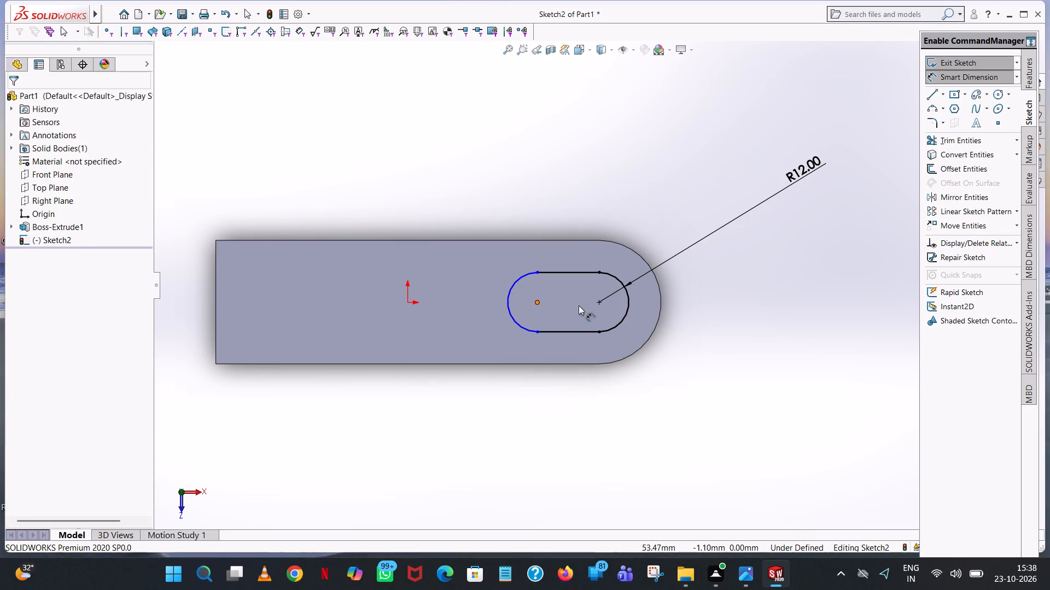
{"action": "left_click", "coordinate": [601, 304]}
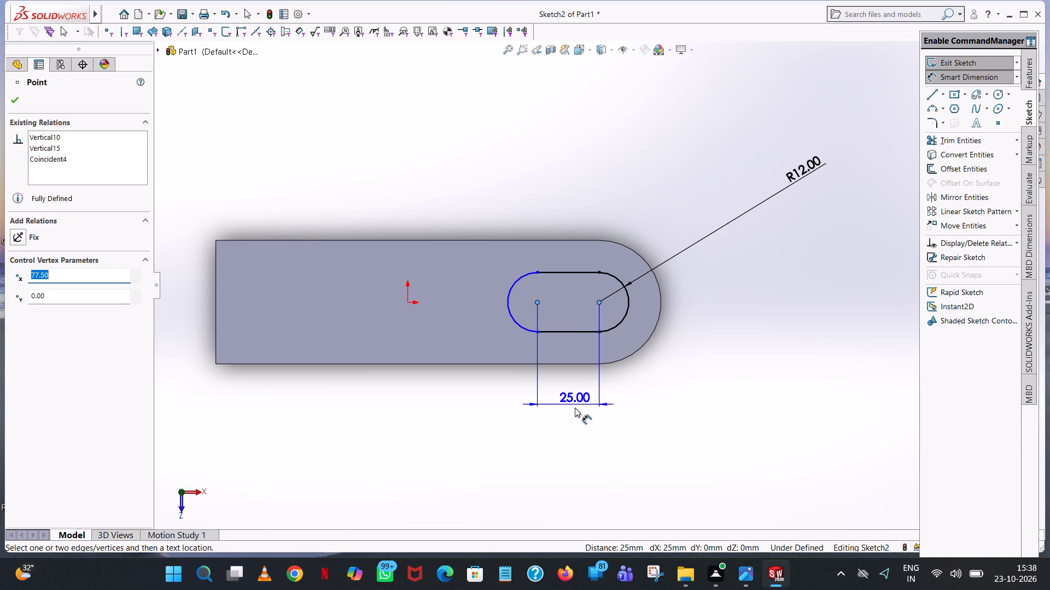
{"action": "left_click", "coordinate": [575, 408]}
{"action": "left_click", "coordinate": [525, 392]}
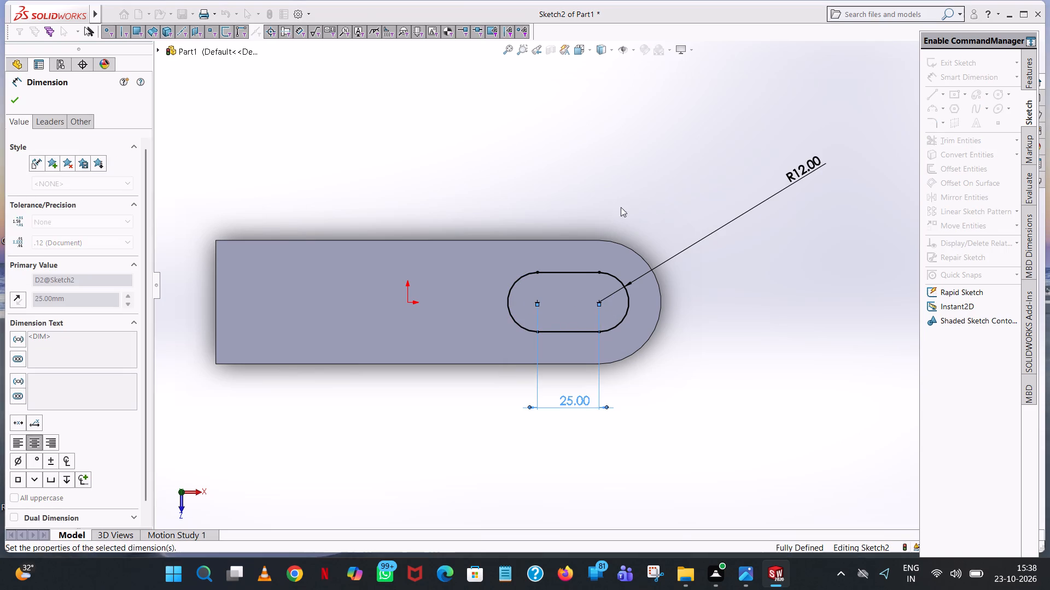
{"action": "left_click", "coordinate": [617, 175]}
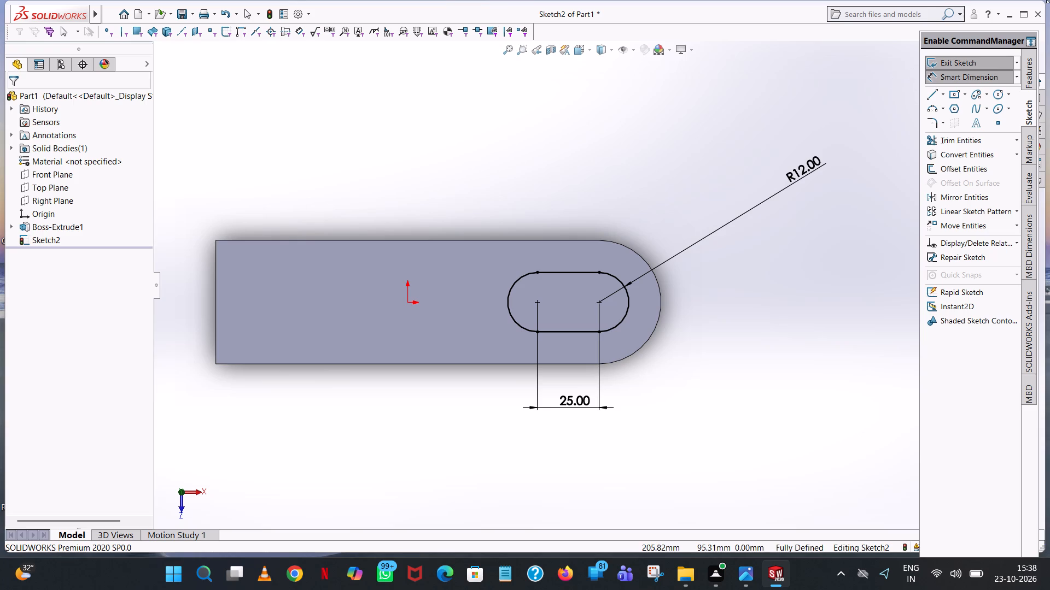
Cut-extrude the slot profile through the plate with a blind depth of 102 mm.
{"action": "left_click", "coordinate": [1031, 72]}
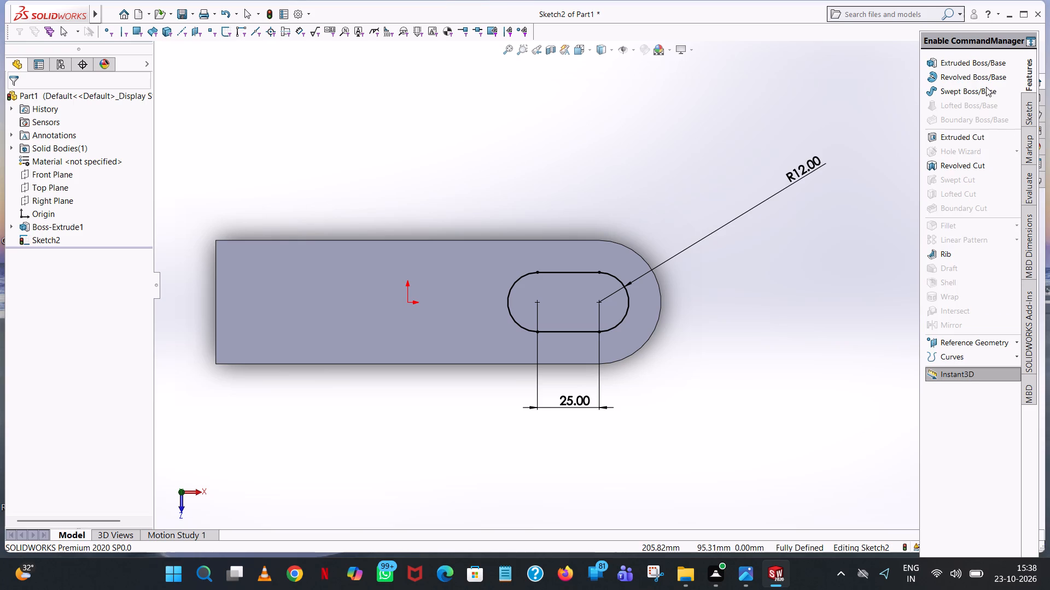
{"action": "left_click", "coordinate": [955, 131]}
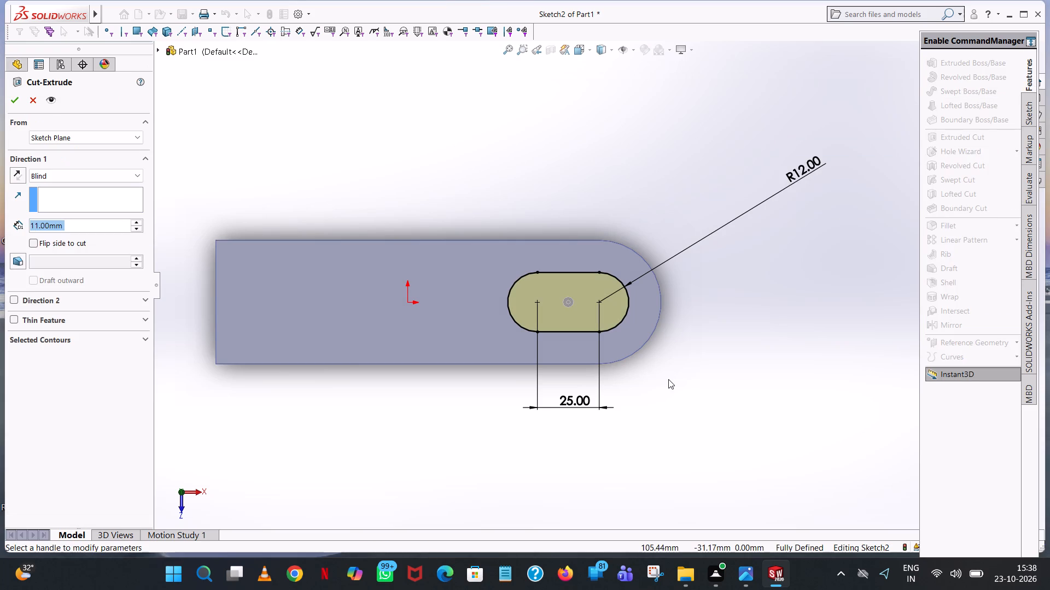
{"action": "scroll", "coordinate": [678, 364], "scroll_direction": "up", "scroll_amount": 2}
{"action": "middle_click", "coordinate": [678, 364]}
{"action": "scroll", "coordinate": [678, 363], "scroll_direction": "down", "scroll_amount": 3}
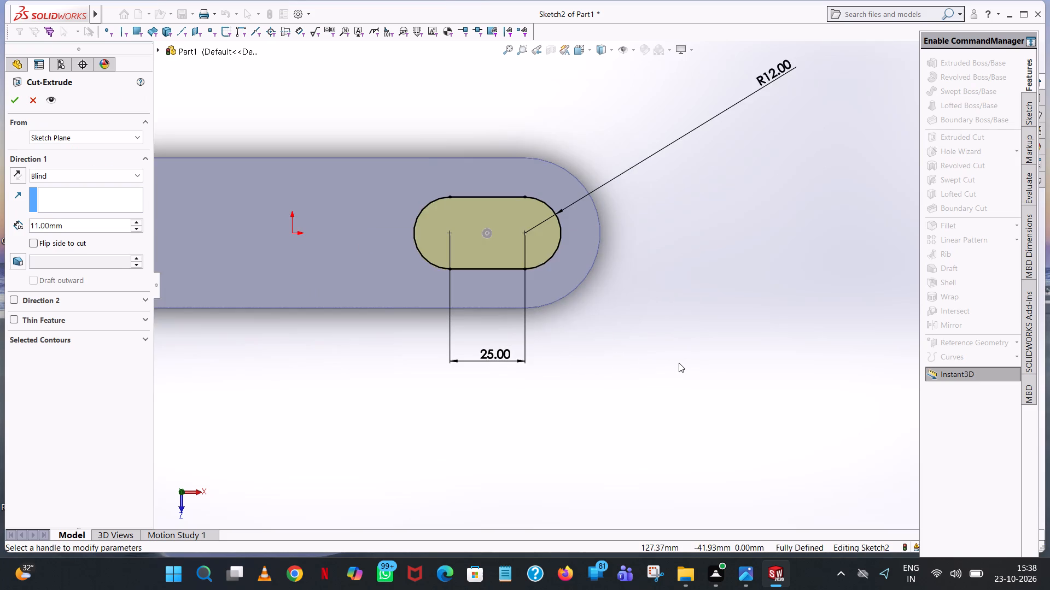
{"action": "scroll", "coordinate": [685, 352], "scroll_direction": "up", "scroll_amount": 3}
{"action": "middle_click_drag", "start_coordinate": [697, 332], "coordinate": [728, 54]}
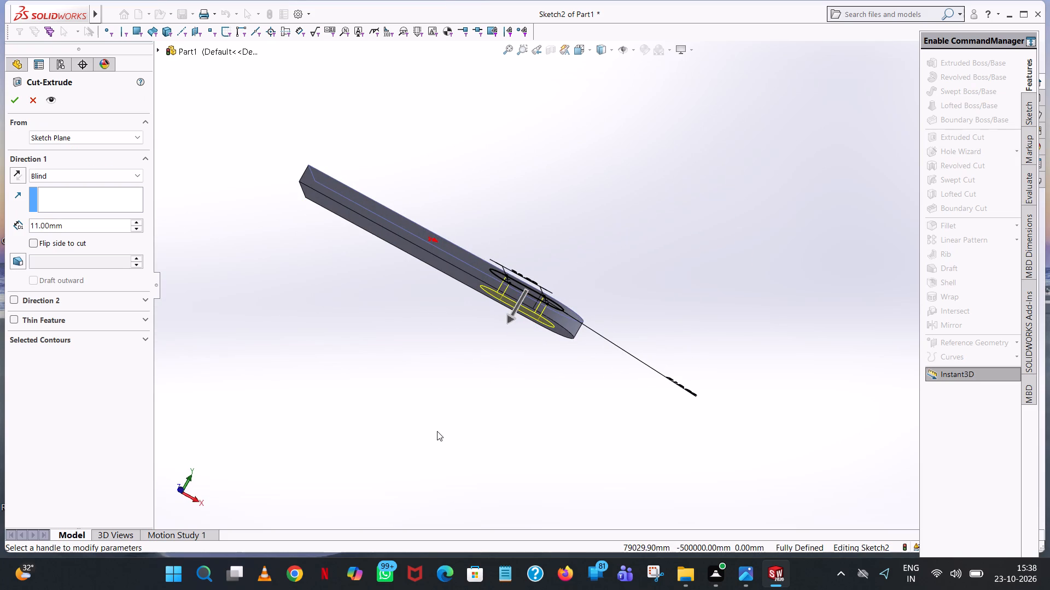
{"action": "left_click_drag", "start_coordinate": [506, 323], "coordinate": [430, 438]}
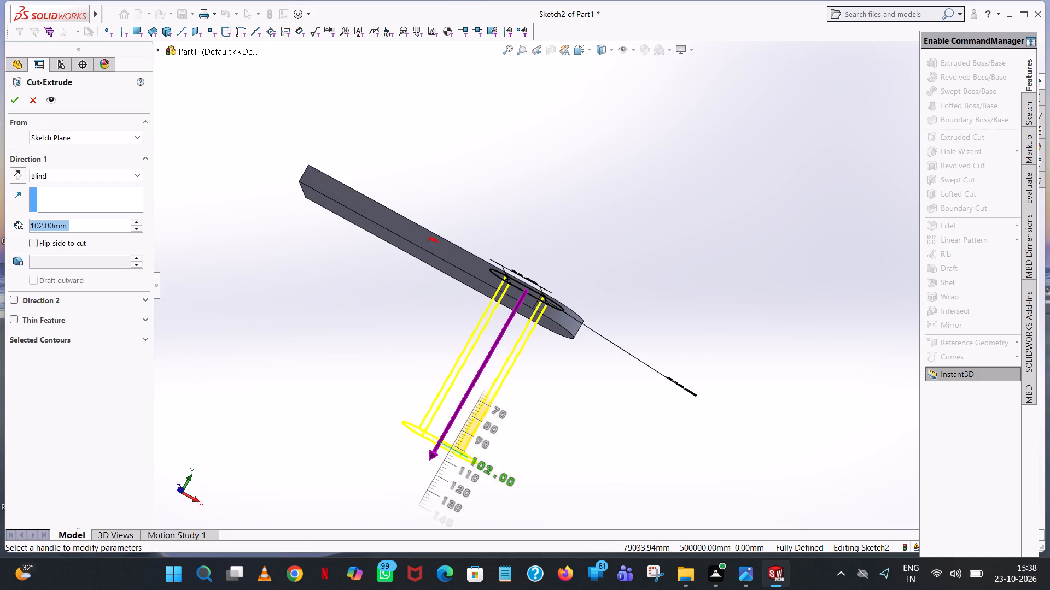
{"action": "left_click", "coordinate": [16, 105]}
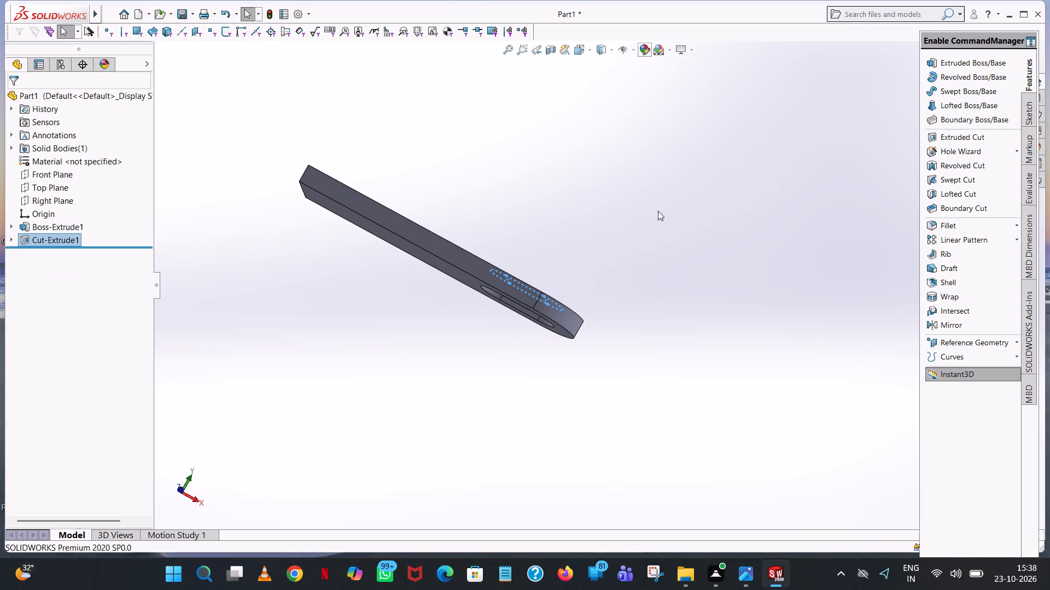
{"action": "left_click", "coordinate": [567, 235]}
Start an extruded boss with a new sketch on the plate's long straight side face, viewed square-on.
{"action": "middle_click_drag", "start_coordinate": [553, 282], "coordinate": [477, 589]}
{"action": "scroll", "coordinate": [532, 367], "scroll_direction": "up", "scroll_amount": 1}
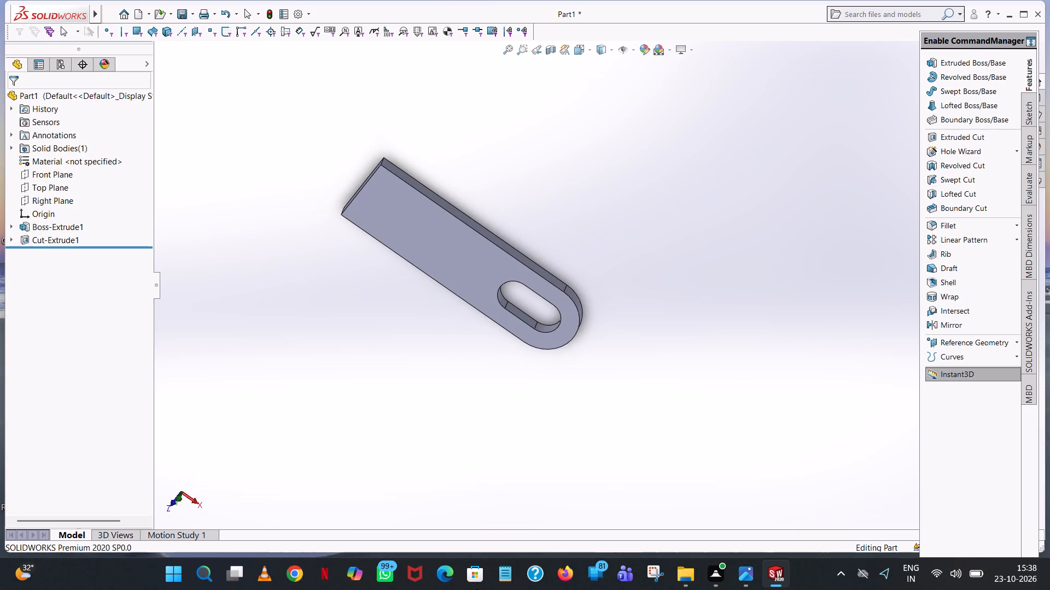
{"action": "scroll", "coordinate": [636, 262], "scroll_direction": "up", "scroll_amount": 1}
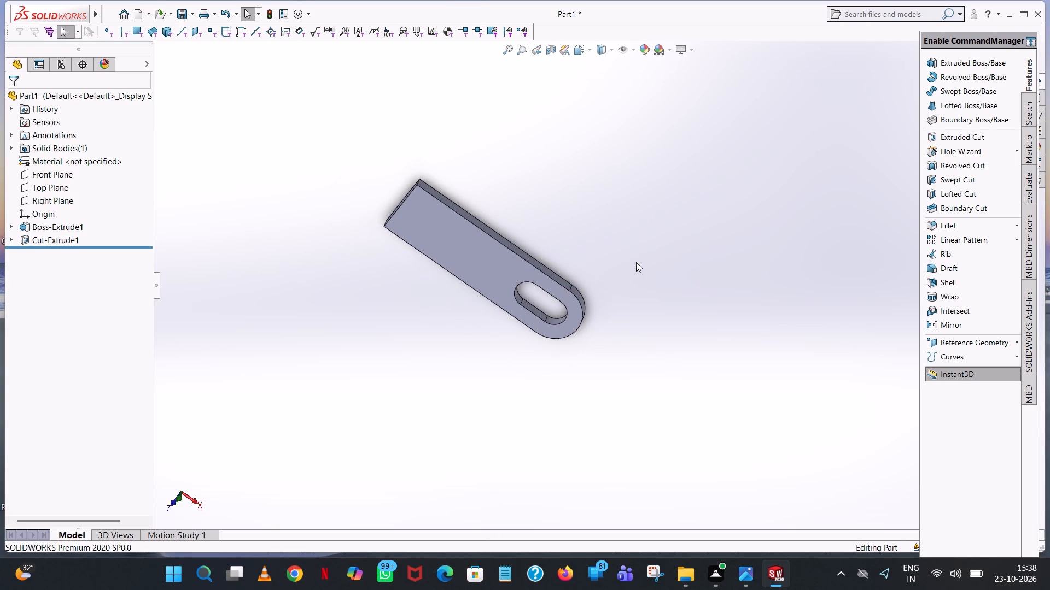
{"action": "middle_click_drag", "start_coordinate": [513, 345], "coordinate": [559, 274]}
{"action": "scroll", "coordinate": [517, 343], "scroll_direction": "up", "scroll_amount": 1}
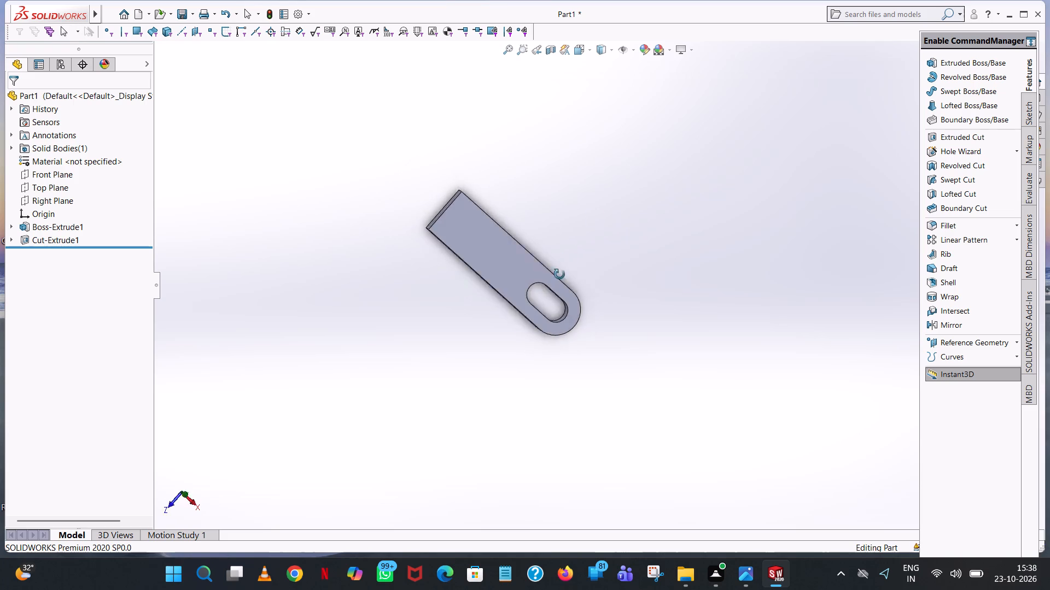
{"action": "middle_click_drag", "start_coordinate": [559, 274], "coordinate": [619, 168]}
{"action": "scroll", "coordinate": [620, 170], "scroll_direction": "up", "scroll_amount": 1}
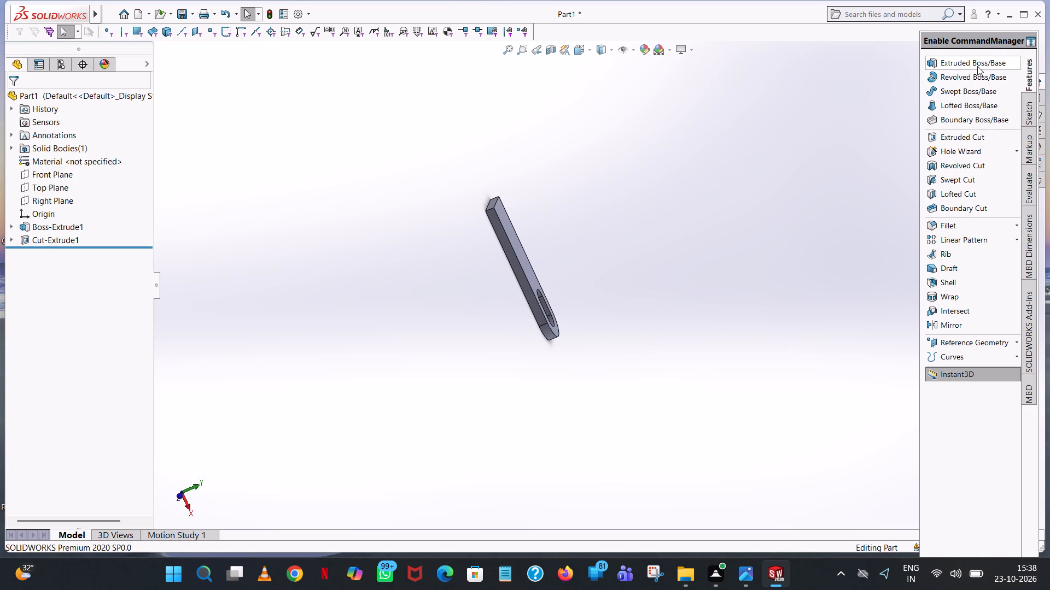
{"action": "left_click", "coordinate": [979, 64]}
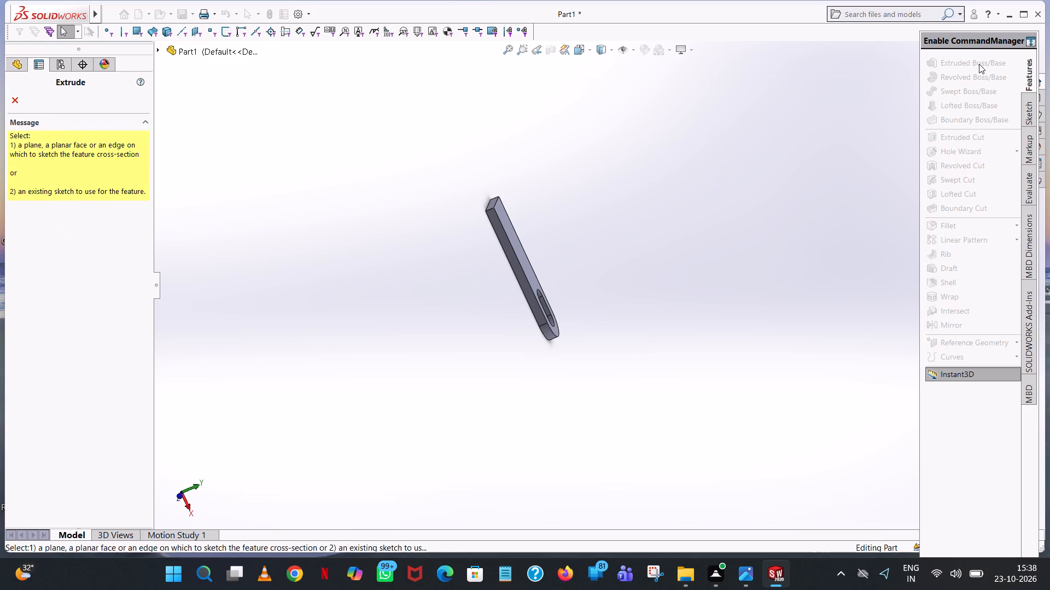
{"action": "left_click", "coordinate": [512, 255]}
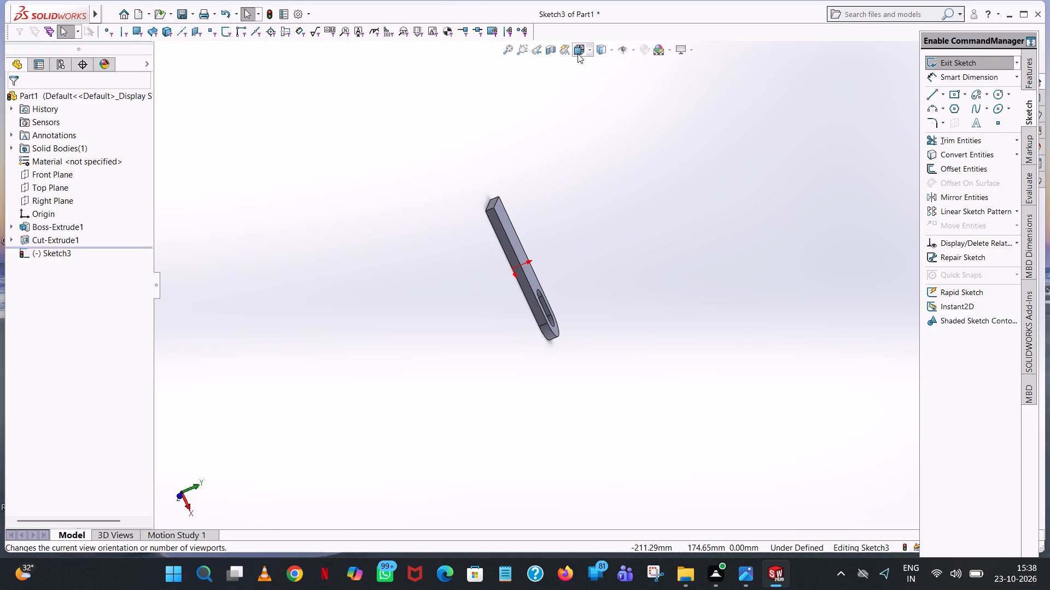
{"action": "left_click", "coordinate": [592, 49]}
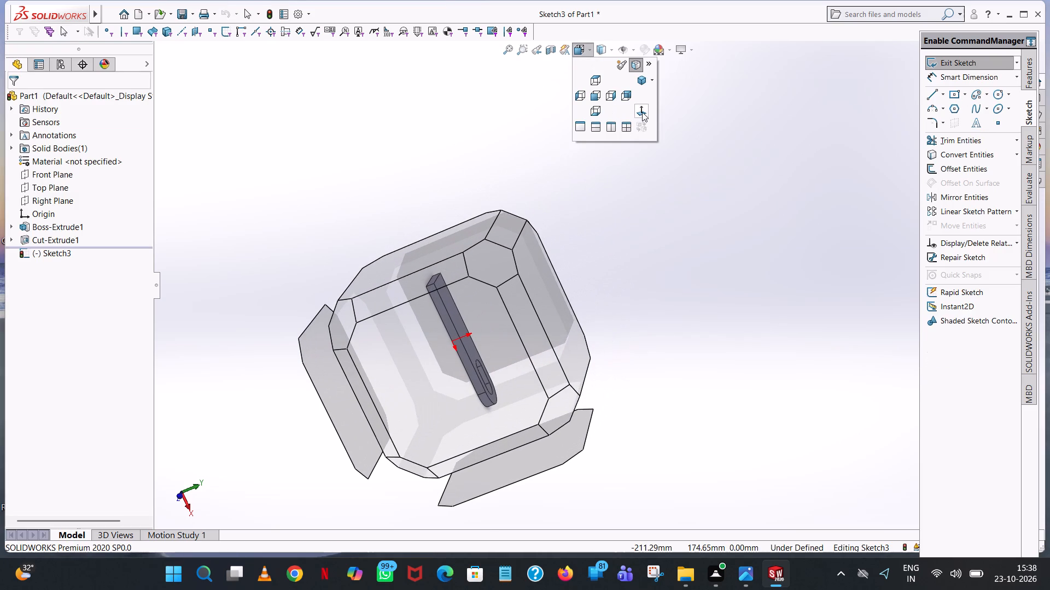
{"action": "left_click", "coordinate": [642, 112]}
Draw a 72 mm horizontal line along the plate's bottom edge, starting at the square end's lower corner.
{"action": "left_click", "coordinate": [931, 97]}
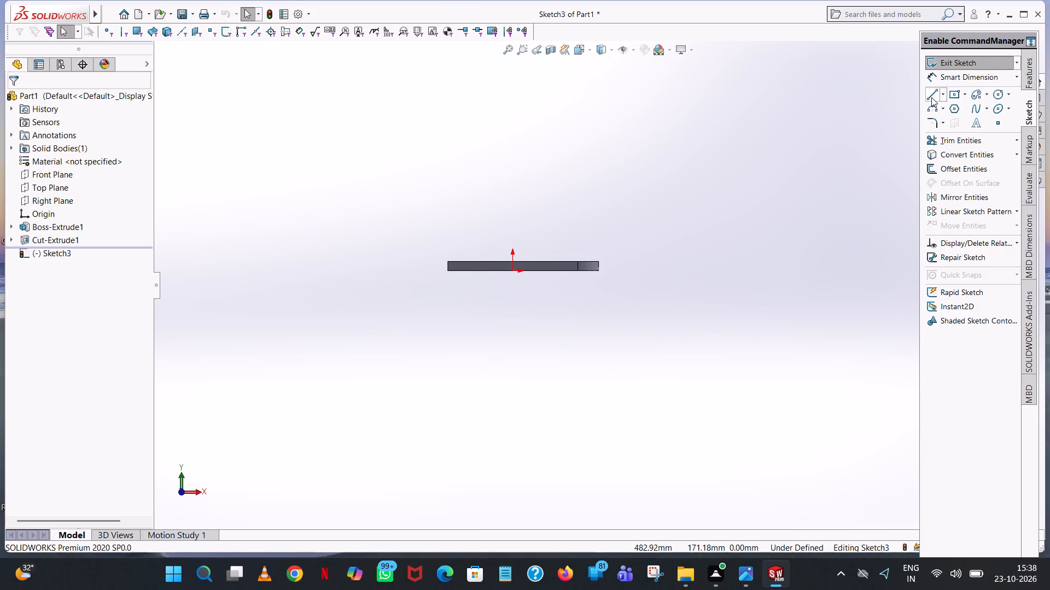
{"action": "scroll", "coordinate": [445, 297], "scroll_direction": "down", "scroll_amount": 5}
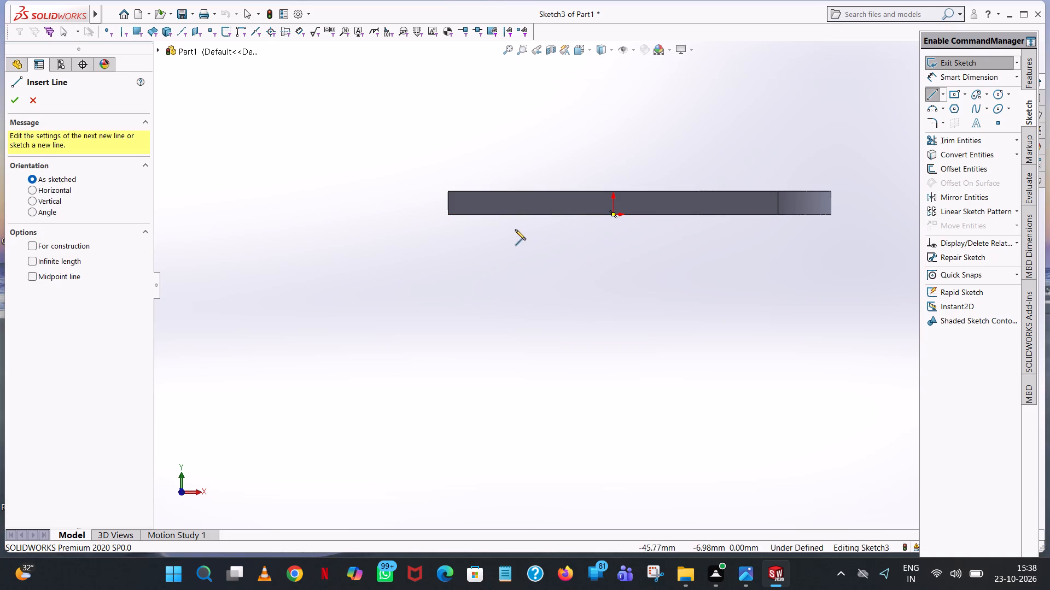
{"action": "left_click", "coordinate": [447, 215]}
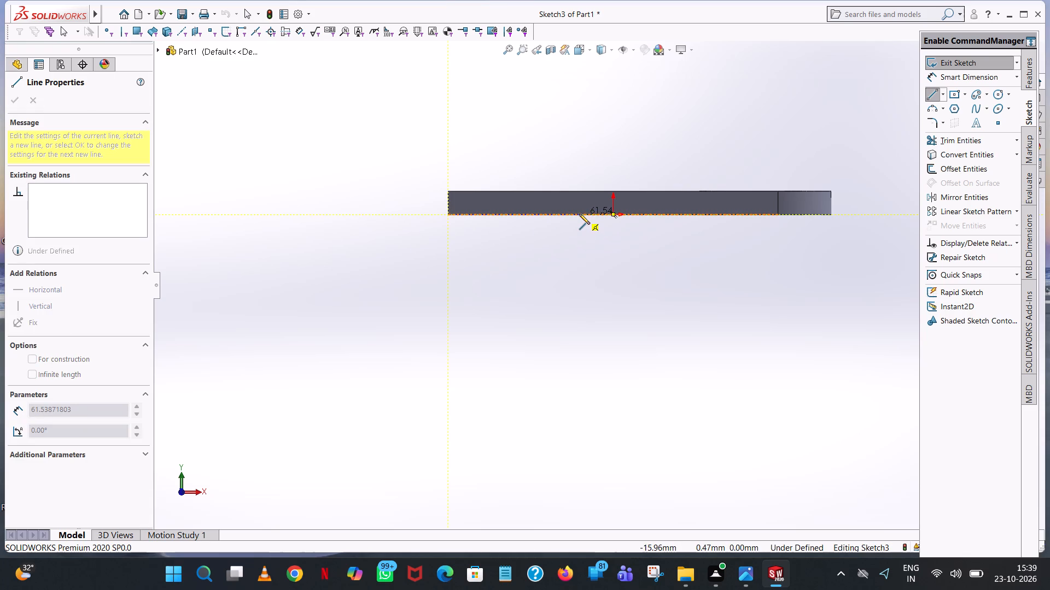
{"action": "left_click", "coordinate": [580, 214]}
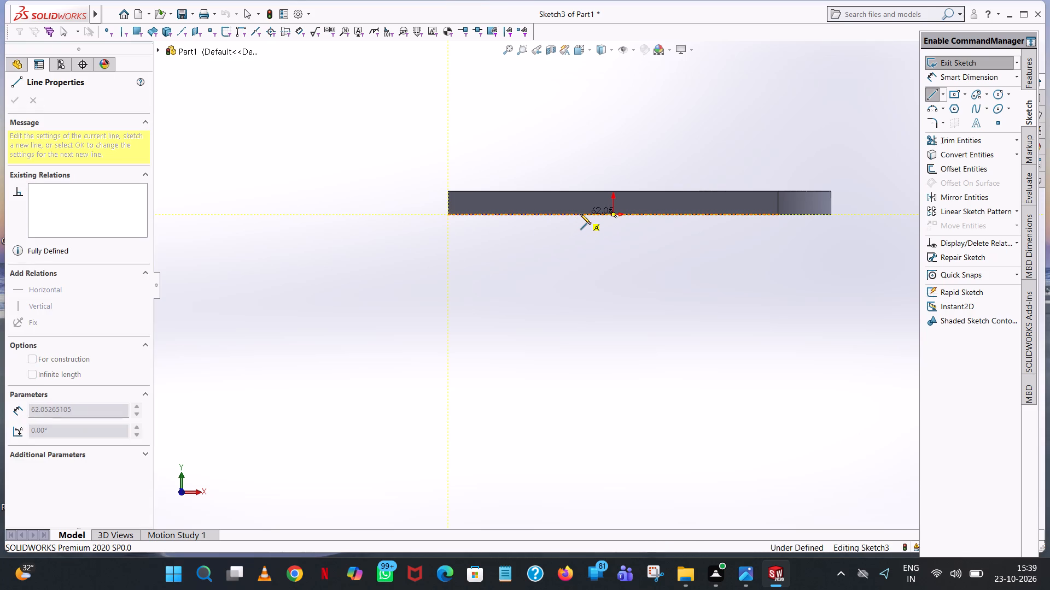
{"action": "type", "text": "72"}
{"action": "key", "text": "Return"}
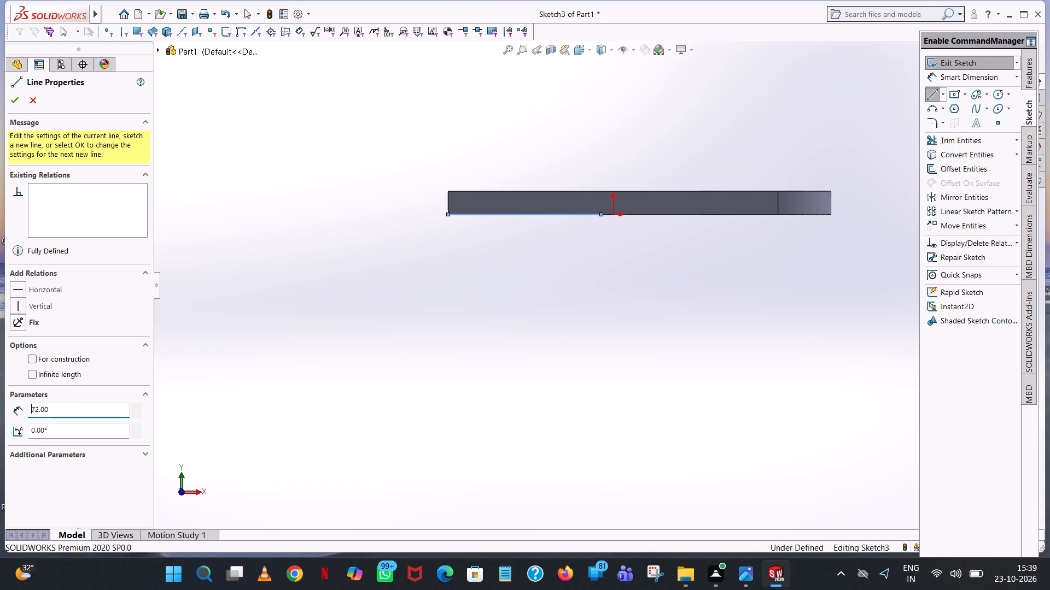
Draw a vertical line upward from the end of the 72 mm line and set its length to 42 mm.
{"action": "left_click", "coordinate": [600, 146]}
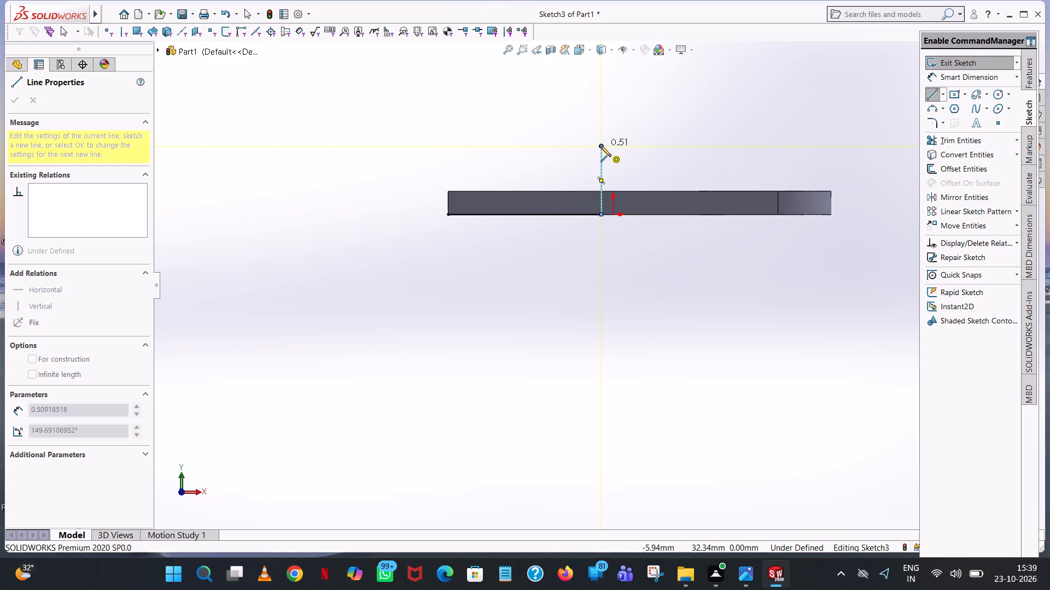
{"action": "type", "text": "42"}
{"action": "key", "text": "Return"}
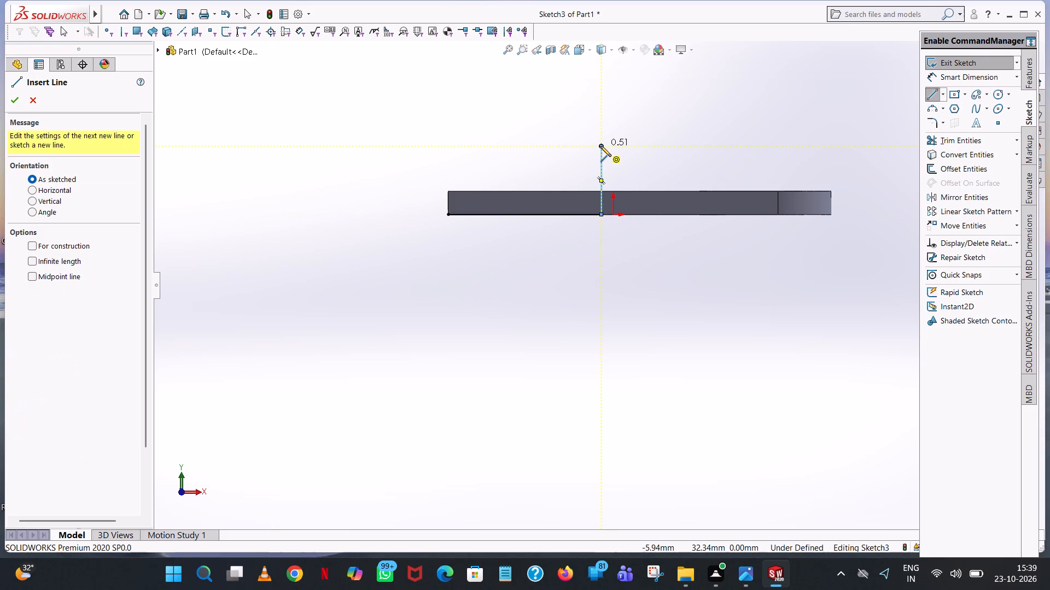
{"action": "right_click_drag", "start_coordinate": [595, 147], "coordinate": [591, 154]}
{"action": "left_click", "coordinate": [626, 164]}
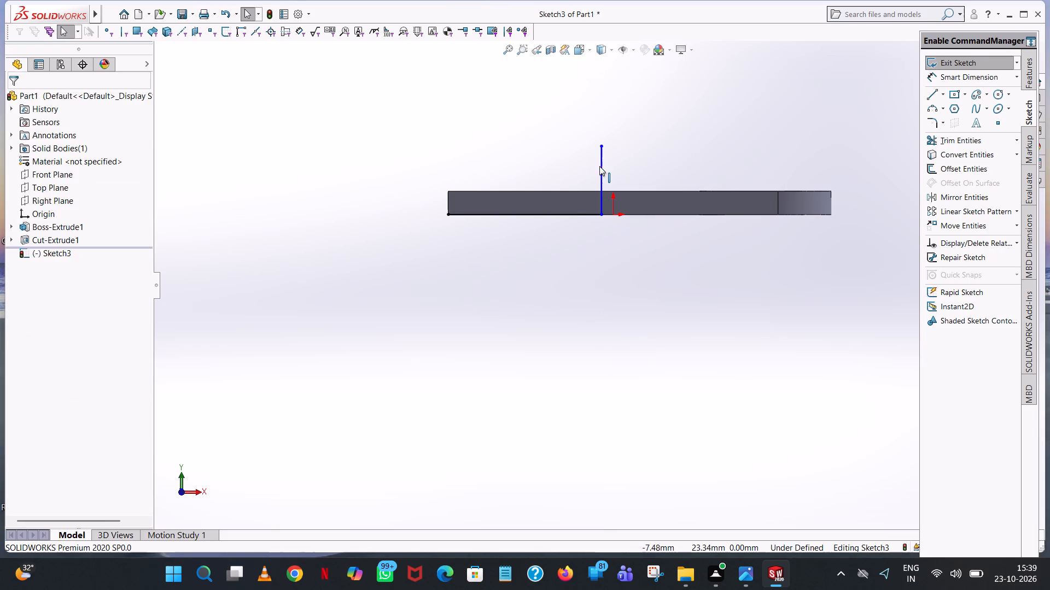
{"action": "left_click", "coordinate": [601, 167]}
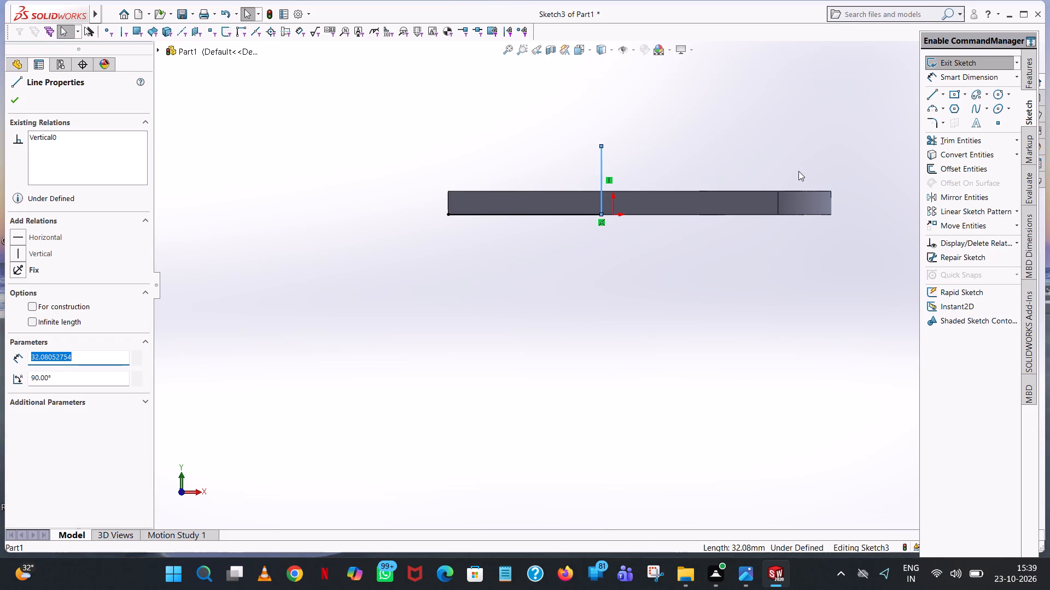
{"action": "type", "text": "42"}
{"action": "key", "text": "Return"}
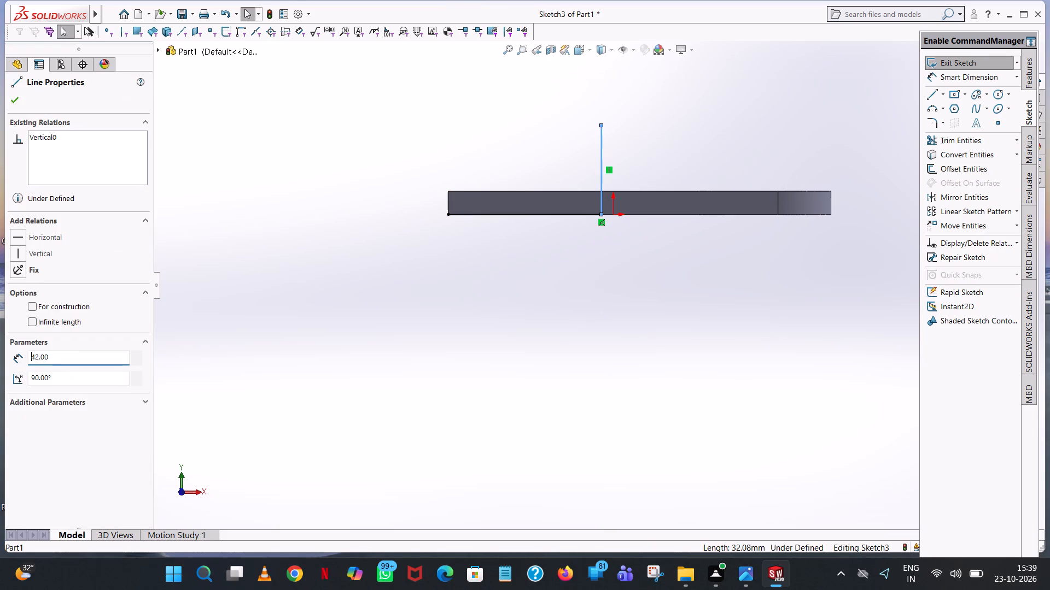
{"action": "left_click", "coordinate": [481, 121]}
Draw a circle centred on the vertical line's upper end, with its radius set to 37/2 (18.5 mm).
{"action": "left_click", "coordinate": [996, 97]}
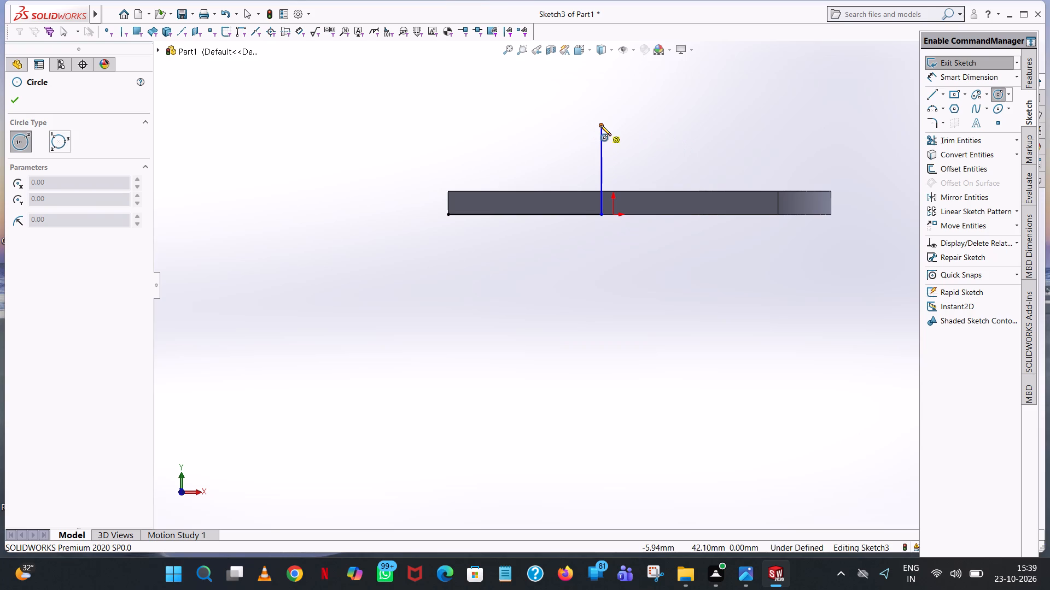
{"action": "left_click", "coordinate": [600, 125]}
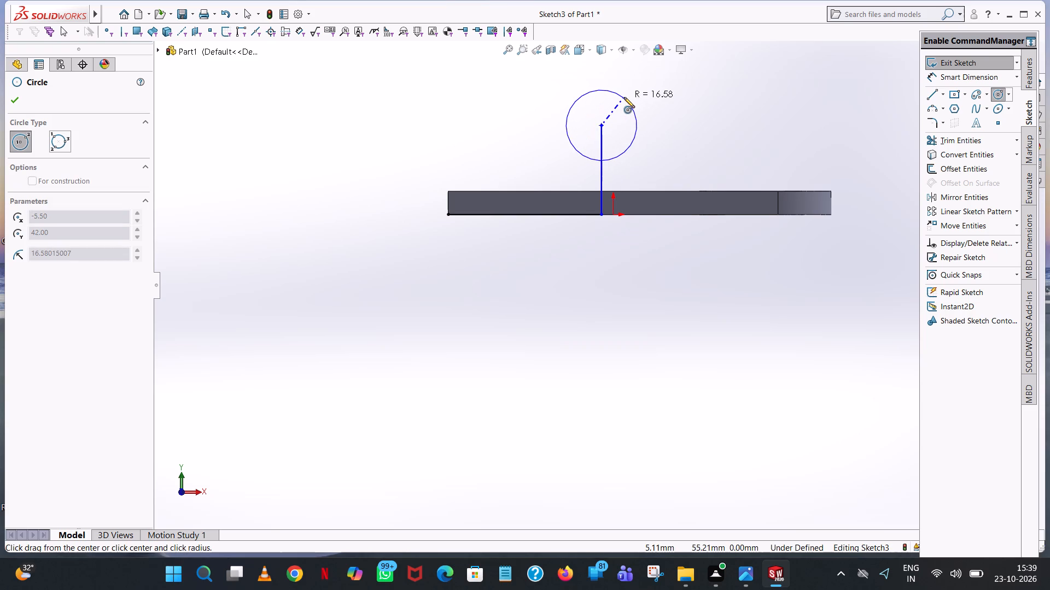
{"action": "left_click", "coordinate": [624, 97]}
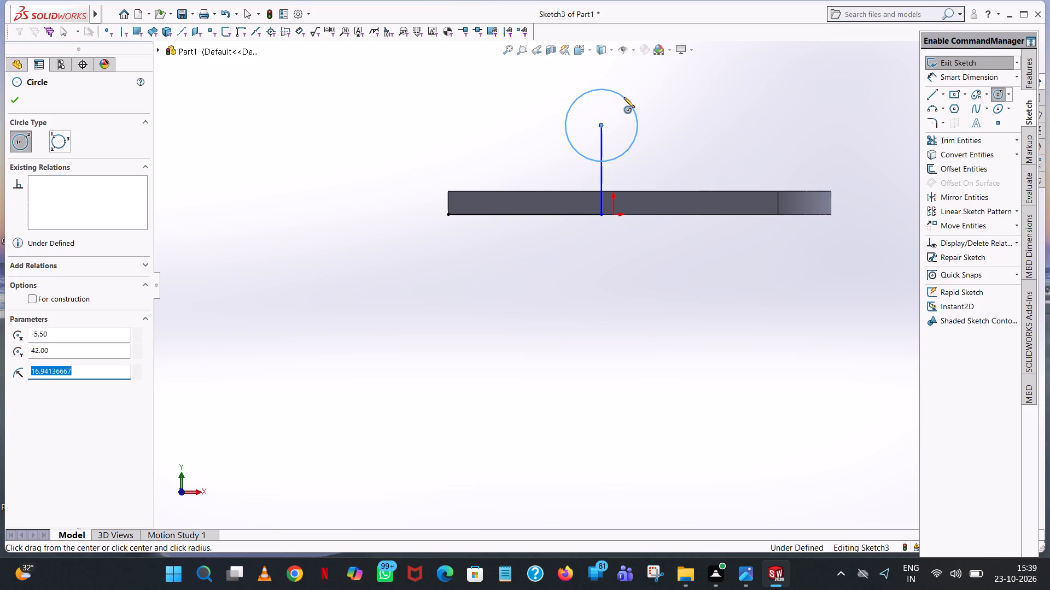
{"action": "type", "text": "37"}
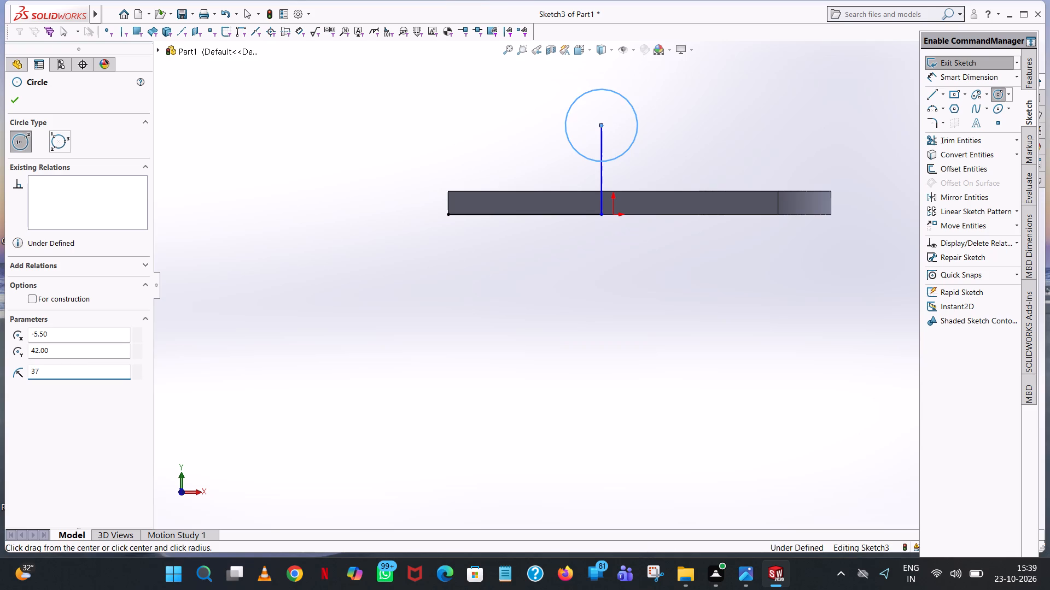
{"action": "key", "text": "slash"}
{"action": "key", "text": "2"}
{"action": "key", "text": "Return"}
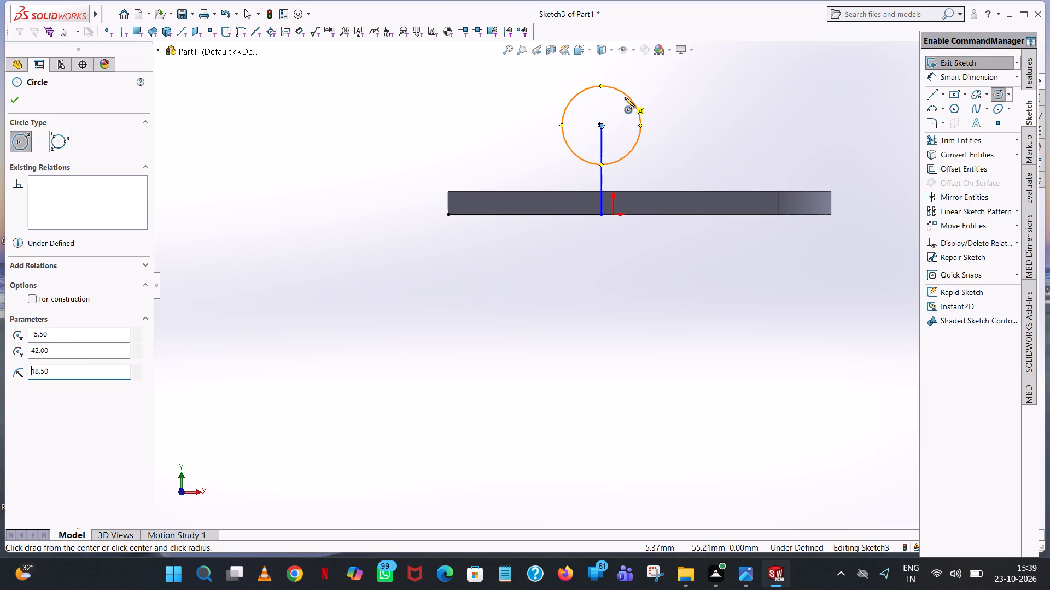
{"action": "left_click", "coordinate": [14, 104]}
{"action": "left_click", "coordinate": [689, 120]}
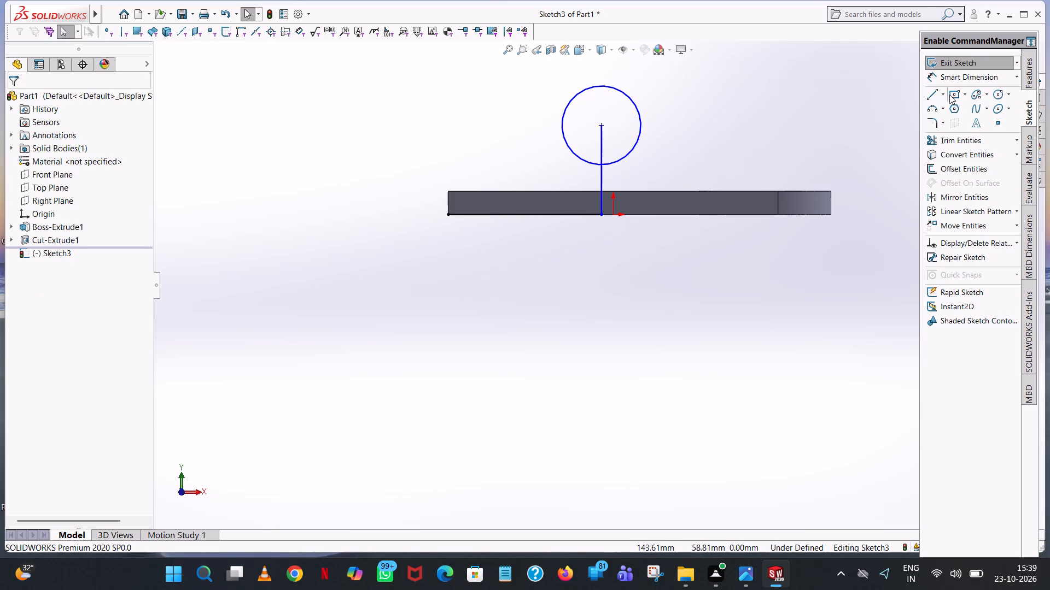
Draw connected lines from one side of the circle about 31 mm down to the plate's top edge, about 37 mm across, and up to its opposite side.
{"action": "left_click", "coordinate": [934, 88]}
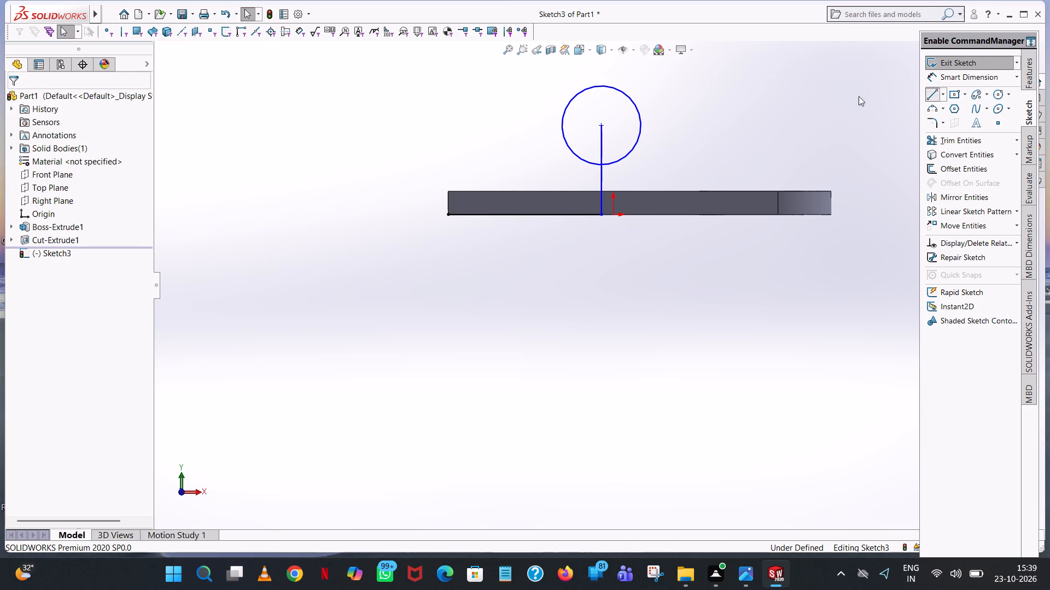
{"action": "left_click", "coordinate": [640, 124]}
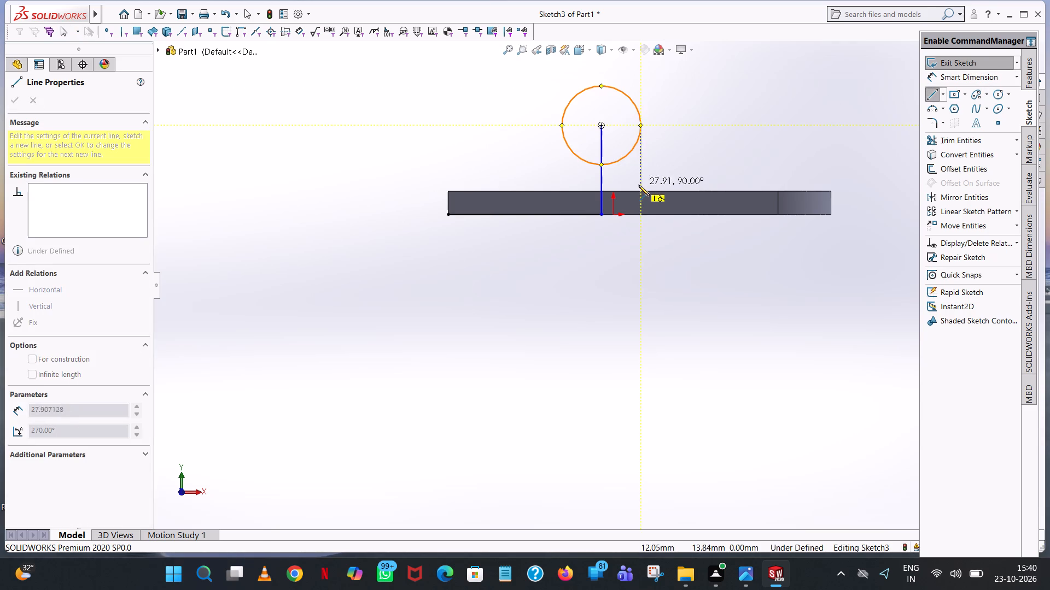
{"action": "left_click", "coordinate": [640, 191]}
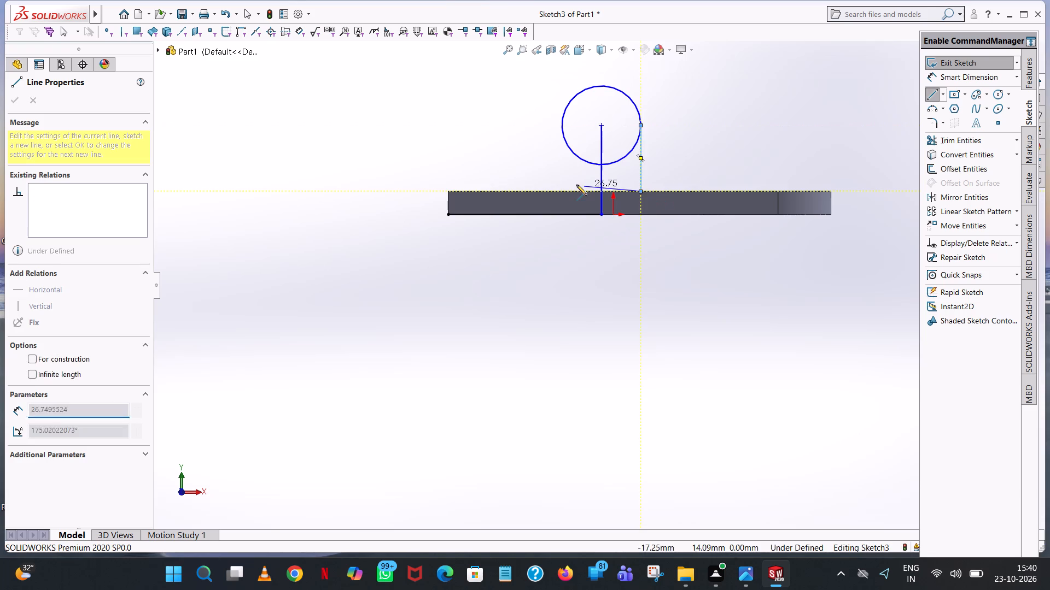
{"action": "left_click", "coordinate": [562, 192]}
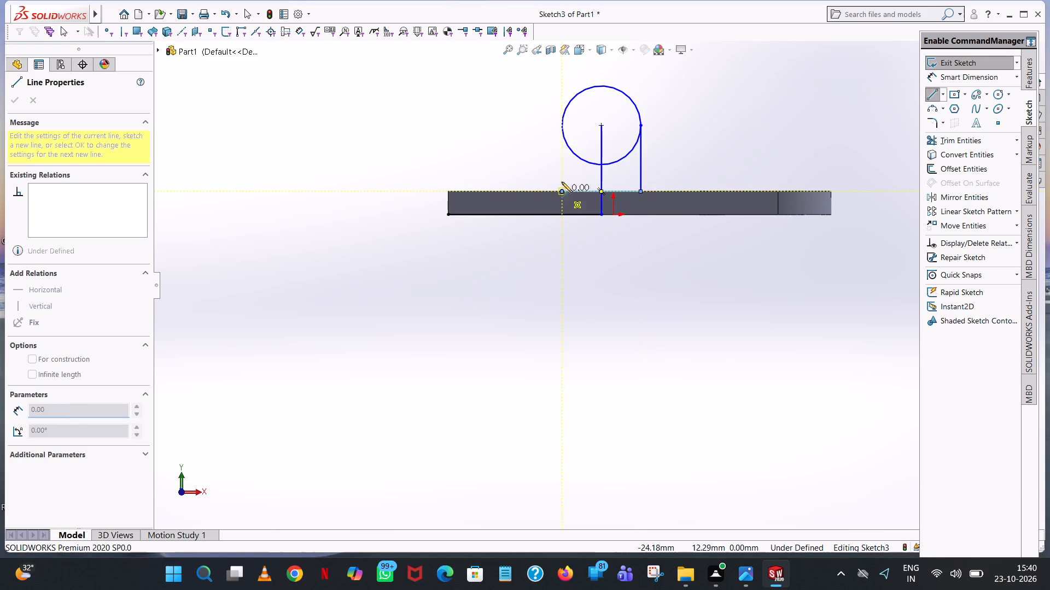
{"action": "left_click", "coordinate": [562, 125]}
{"action": "right_click", "coordinate": [562, 125]}
{"action": "left_click", "coordinate": [592, 138]}
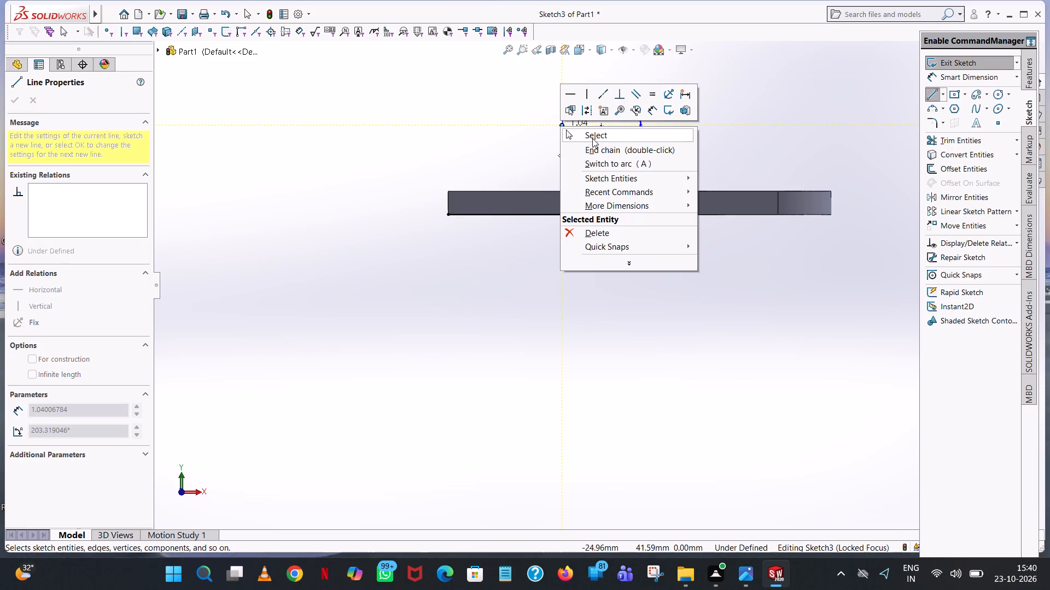
Trim away the circle's lower half, the vertical centre line and the sketch line along the plate's top edge.
{"action": "left_click", "coordinate": [948, 140]}
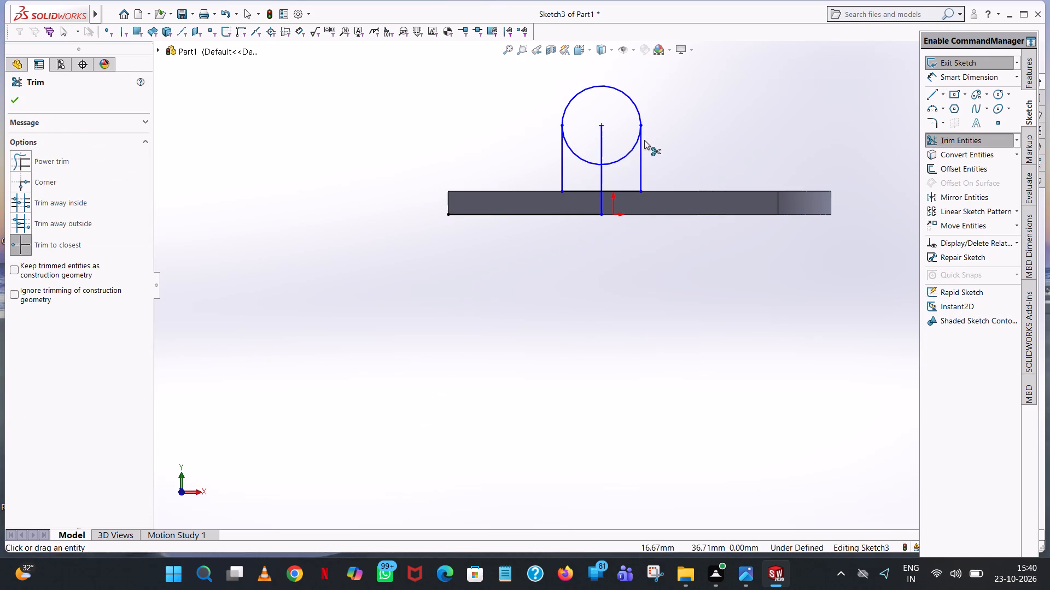
{"action": "left_click", "coordinate": [634, 147]}
{"action": "left_click", "coordinate": [603, 145]}
{"action": "left_click", "coordinate": [600, 167]}
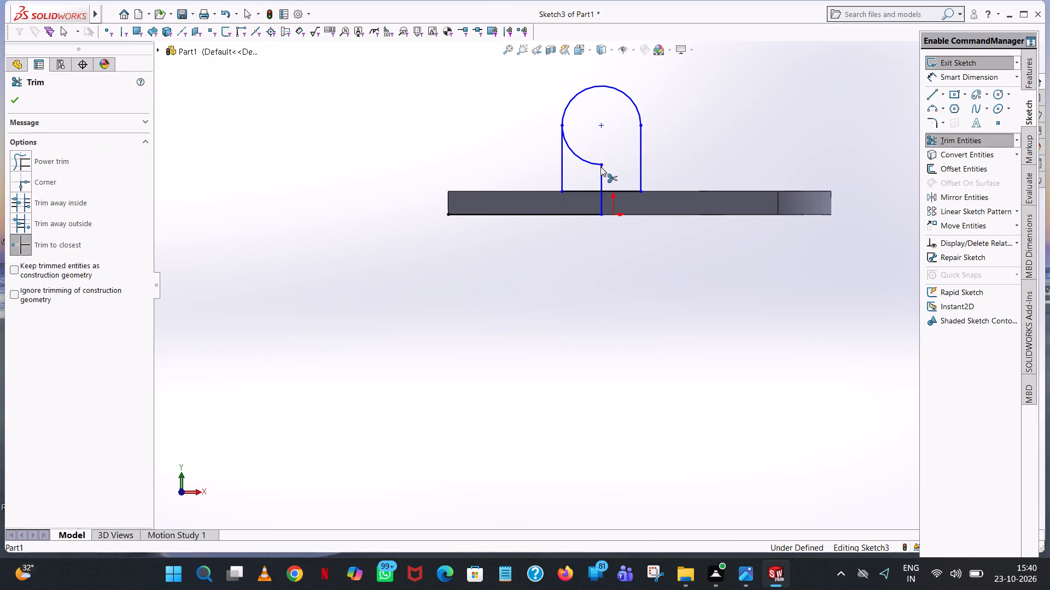
{"action": "left_click", "coordinate": [599, 162]}
{"action": "left_click", "coordinate": [601, 201]}
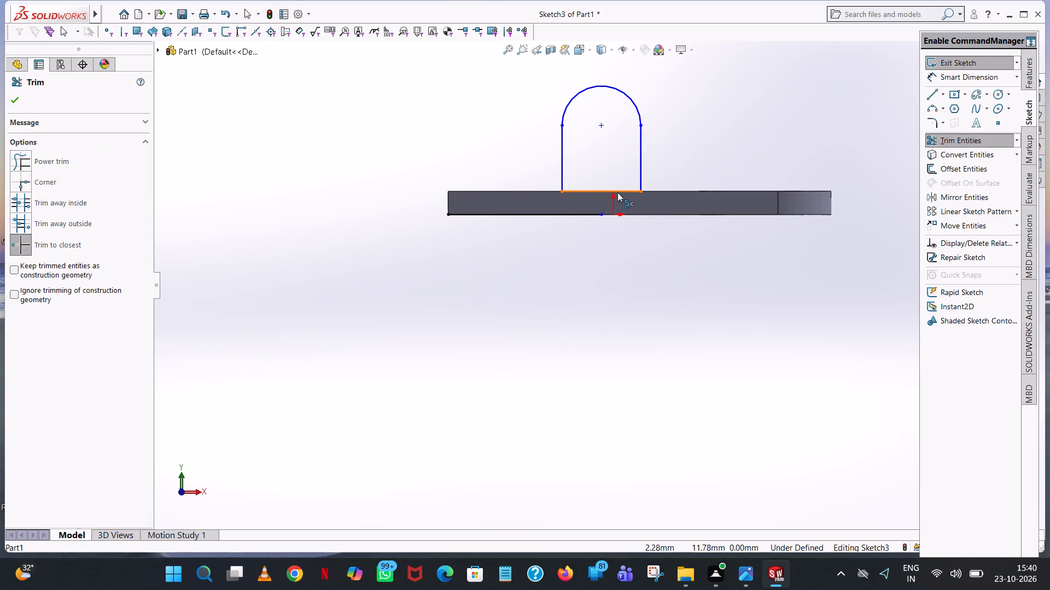
{"action": "left_click", "coordinate": [617, 193]}
Draw a 37 mm horizontal line along the plate's top edge, joining the lower ends of the two vertical sides.
{"action": "left_click", "coordinate": [934, 89]}
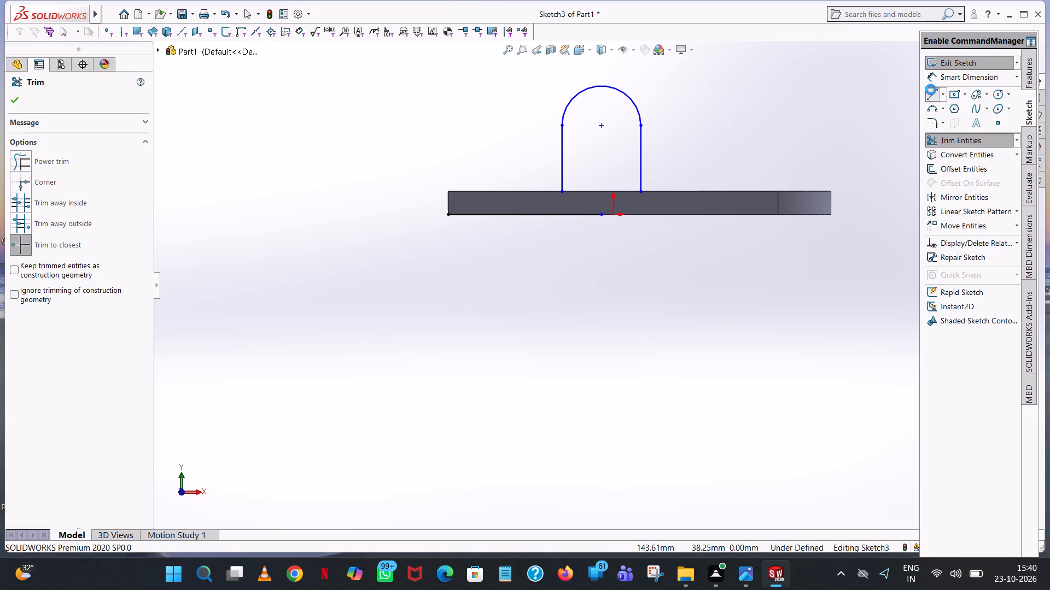
{"action": "left_click", "coordinate": [562, 189]}
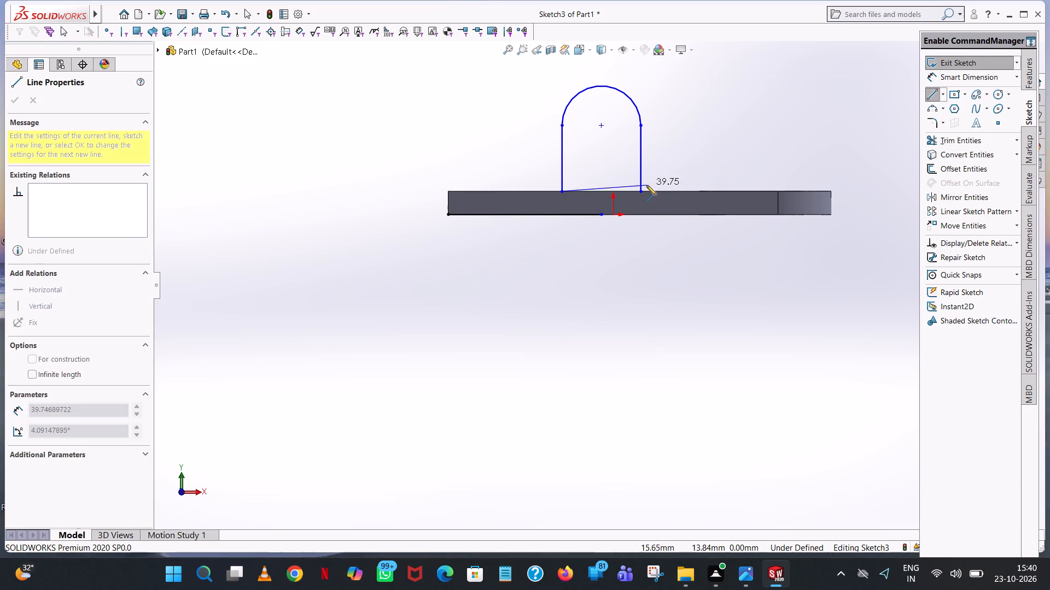
{"action": "left_click", "coordinate": [641, 190]}
{"action": "right_click", "coordinate": [640, 190]}
{"action": "left_click", "coordinate": [707, 204]}
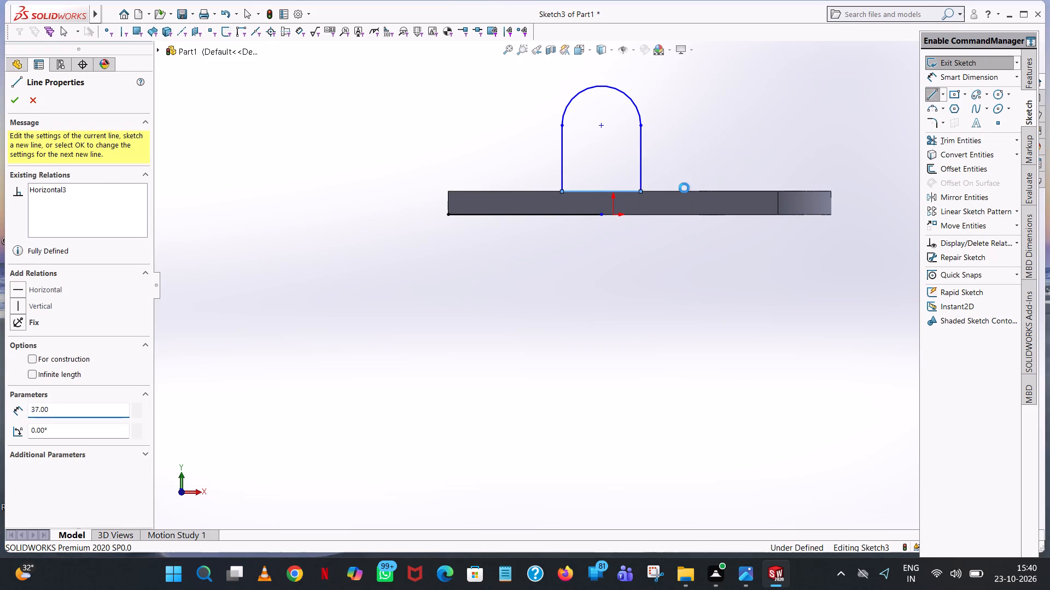
Trim away the leftover 72 mm sketch line along the plate's bottom edge.
{"action": "scroll", "coordinate": [621, 124], "scroll_direction": "down", "scroll_amount": 7}
{"action": "scroll", "coordinate": [655, 182], "scroll_direction": "up", "scroll_amount": 1}
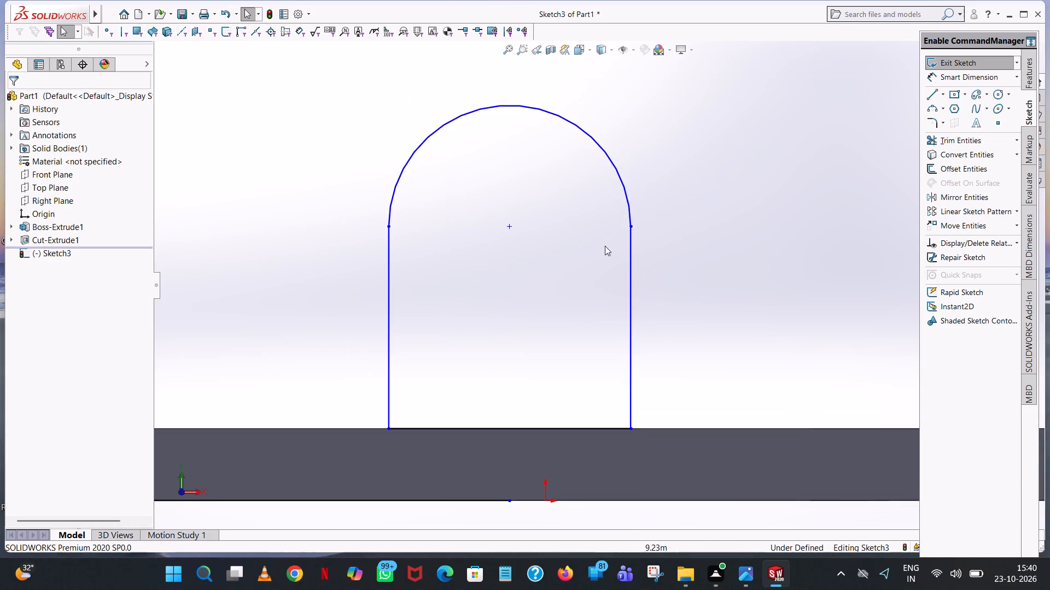
{"action": "scroll", "coordinate": [605, 251], "scroll_direction": "down", "scroll_amount": 6}
{"action": "scroll", "coordinate": [639, 160], "scroll_direction": "down", "scroll_amount": 11}
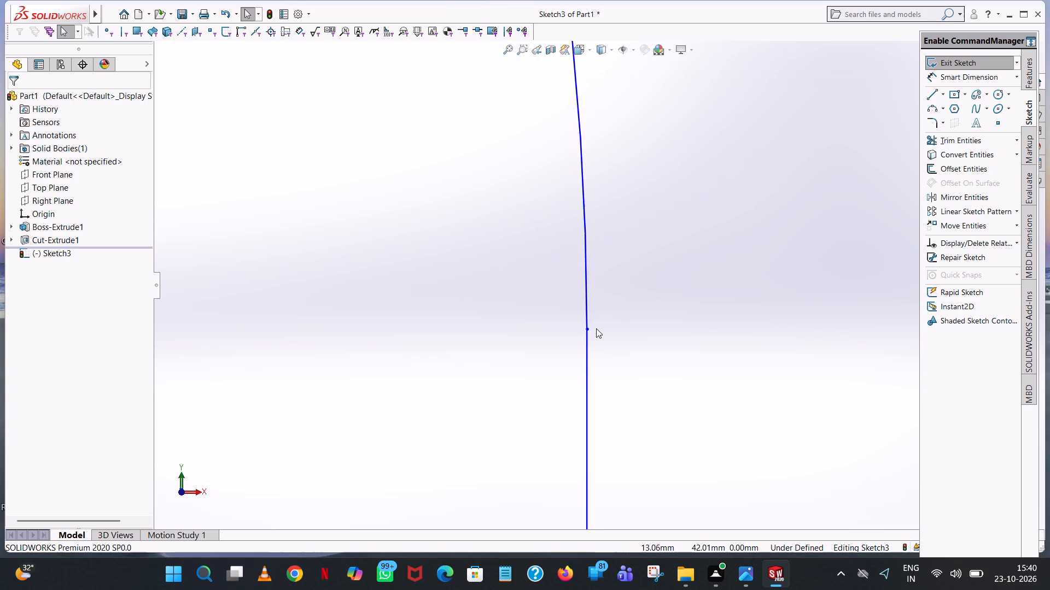
{"action": "scroll", "coordinate": [596, 328], "scroll_direction": "up", "scroll_amount": 8}
{"action": "scroll", "coordinate": [597, 330], "scroll_direction": "up", "scroll_amount": 17}
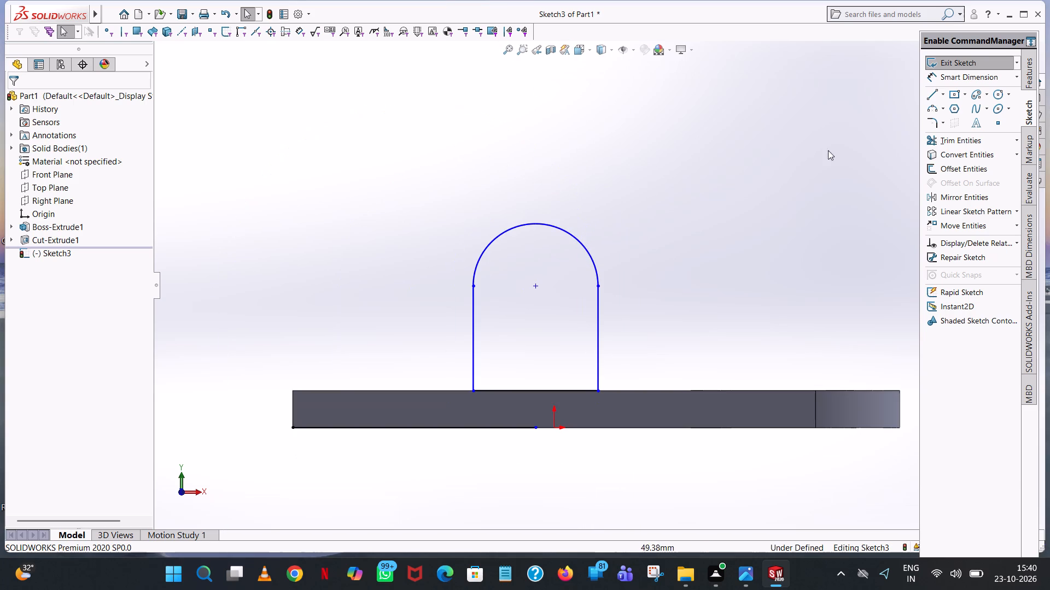
{"action": "left_click", "coordinate": [979, 73]}
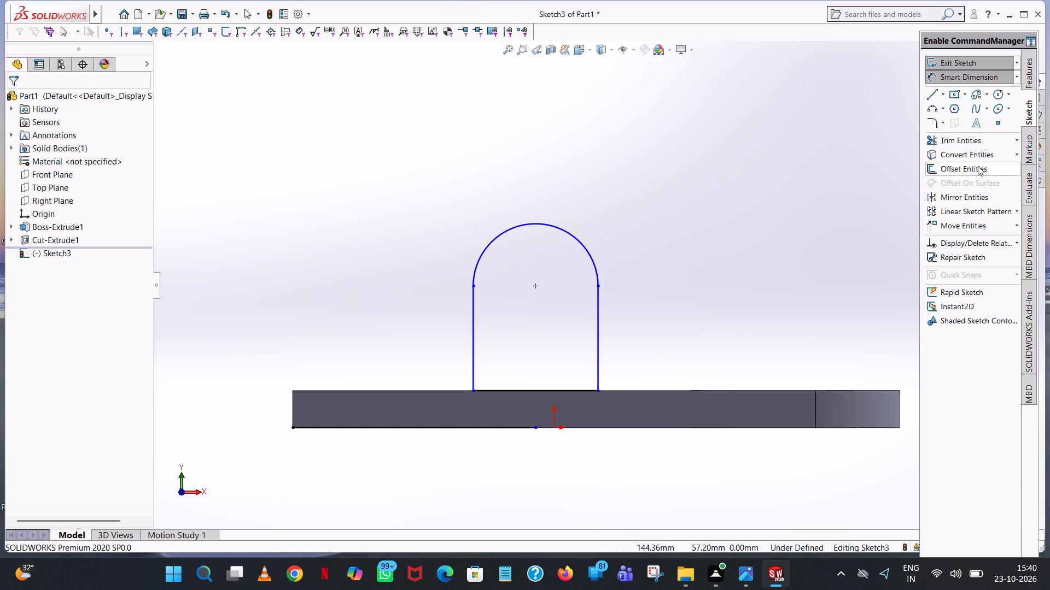
{"action": "left_click", "coordinate": [976, 144]}
{"action": "left_click", "coordinate": [389, 429]}
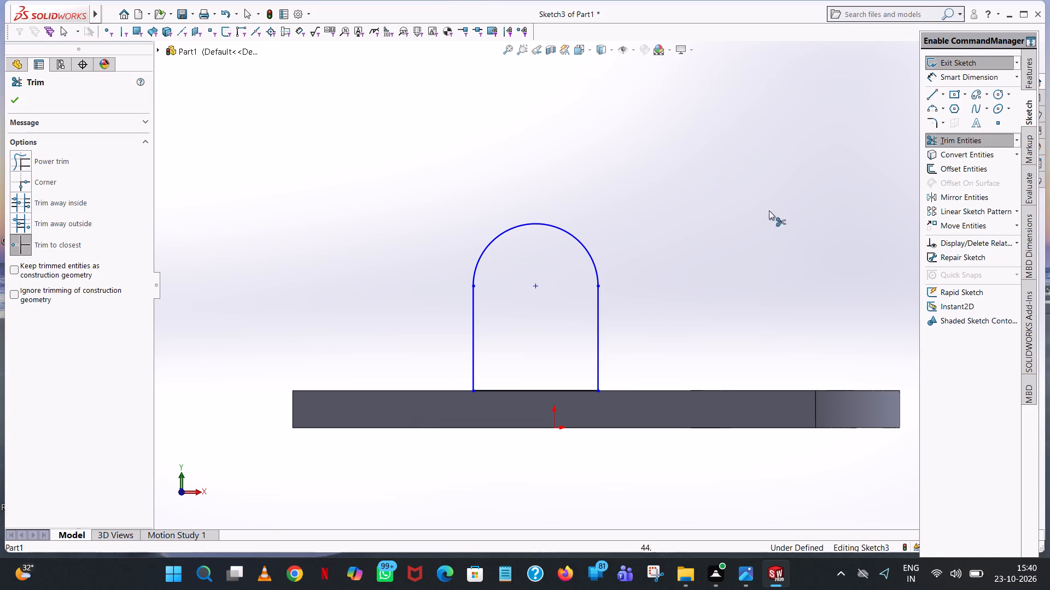
Dimension the radius of the boss profile's top arc.
{"action": "left_click", "coordinate": [979, 76]}
{"action": "left_click", "coordinate": [577, 235]}
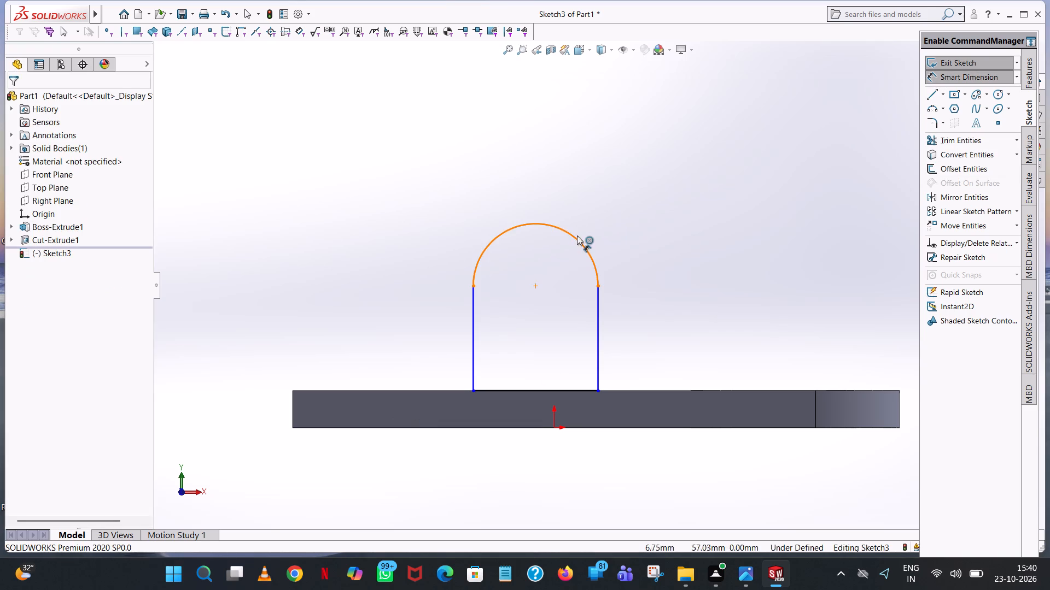
{"action": "left_click", "coordinate": [768, 132]}
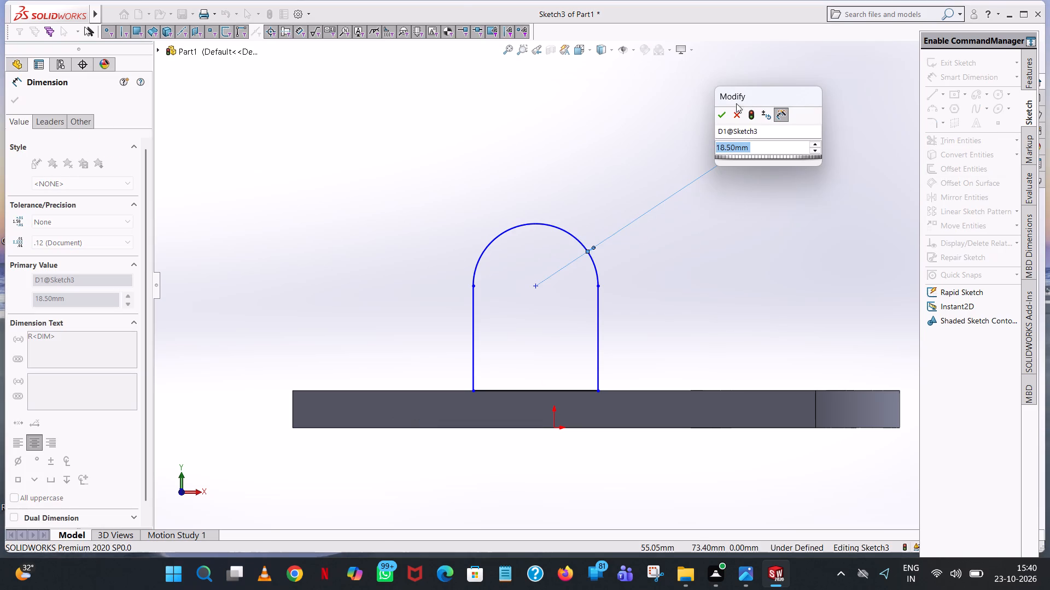
{"action": "left_click", "coordinate": [716, 114]}
{"action": "left_click", "coordinate": [643, 137]}
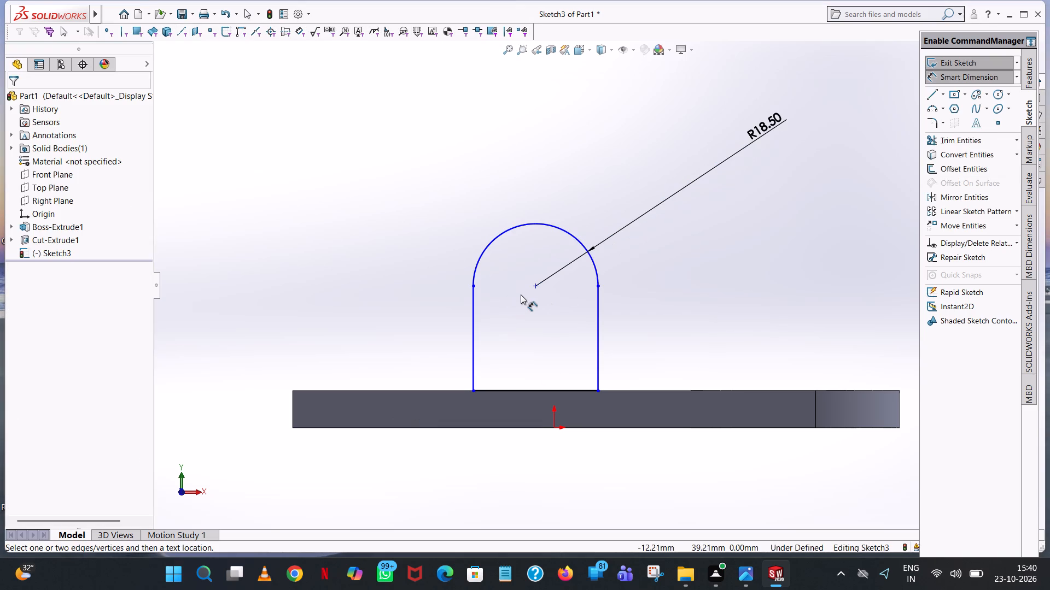
Dimension the arc centre's vertical and horizontal distances from the origin.
{"action": "left_click", "coordinate": [533, 284]}
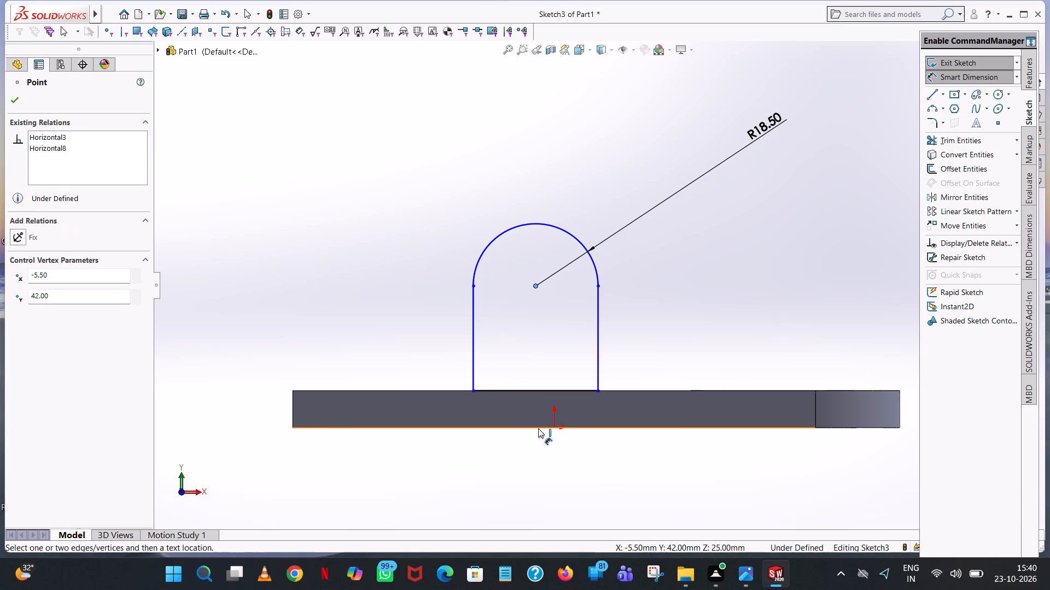
{"action": "left_click", "coordinate": [552, 427]}
{"action": "left_click", "coordinate": [230, 386]}
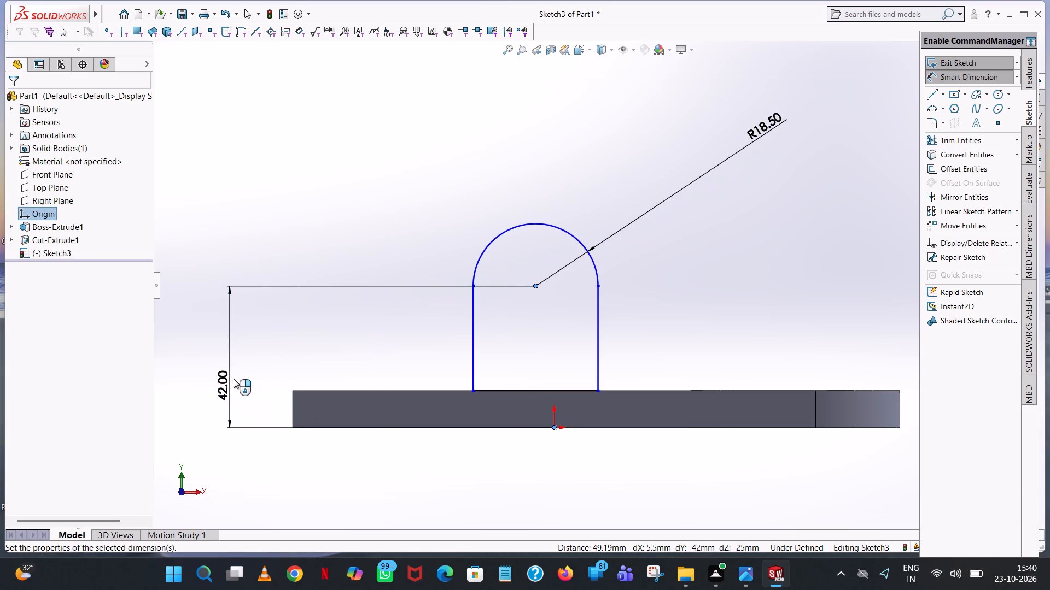
{"action": "left_click", "coordinate": [183, 370]}
{"action": "left_click", "coordinate": [359, 215]}
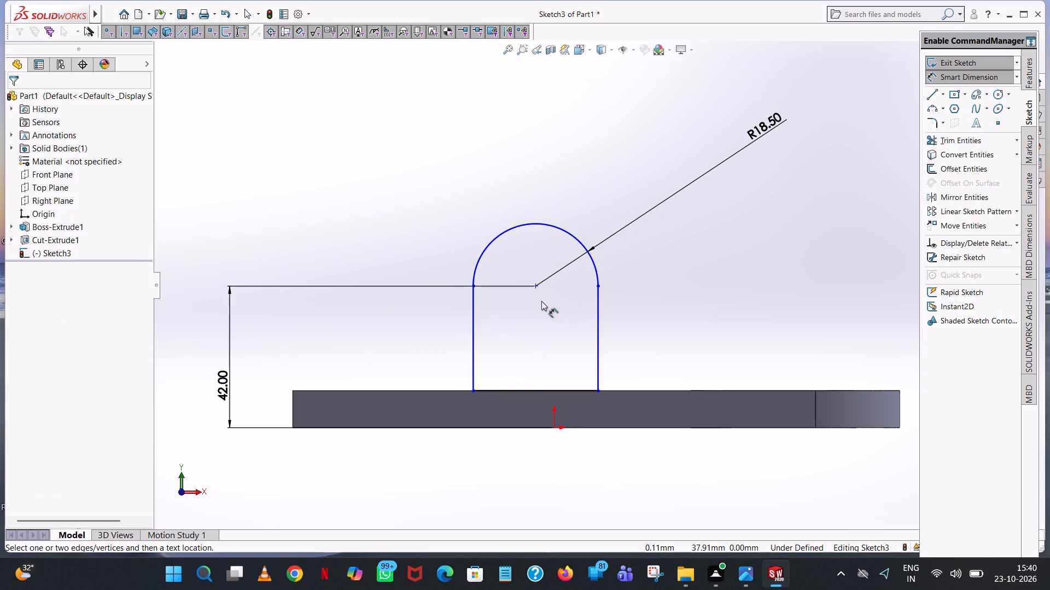
{"action": "left_click", "coordinate": [536, 284]}
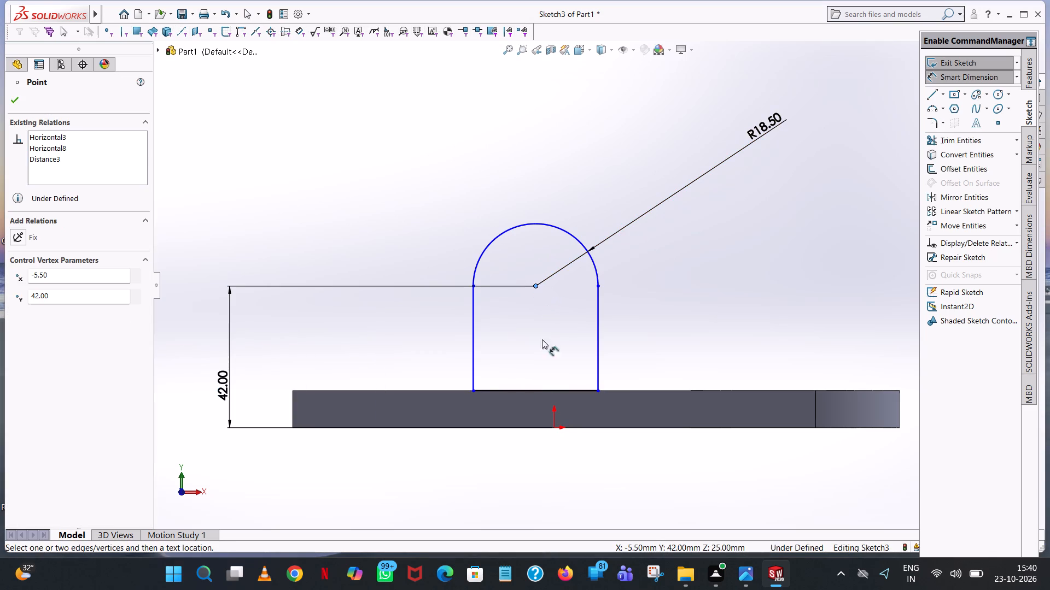
{"action": "left_click", "coordinate": [555, 428]}
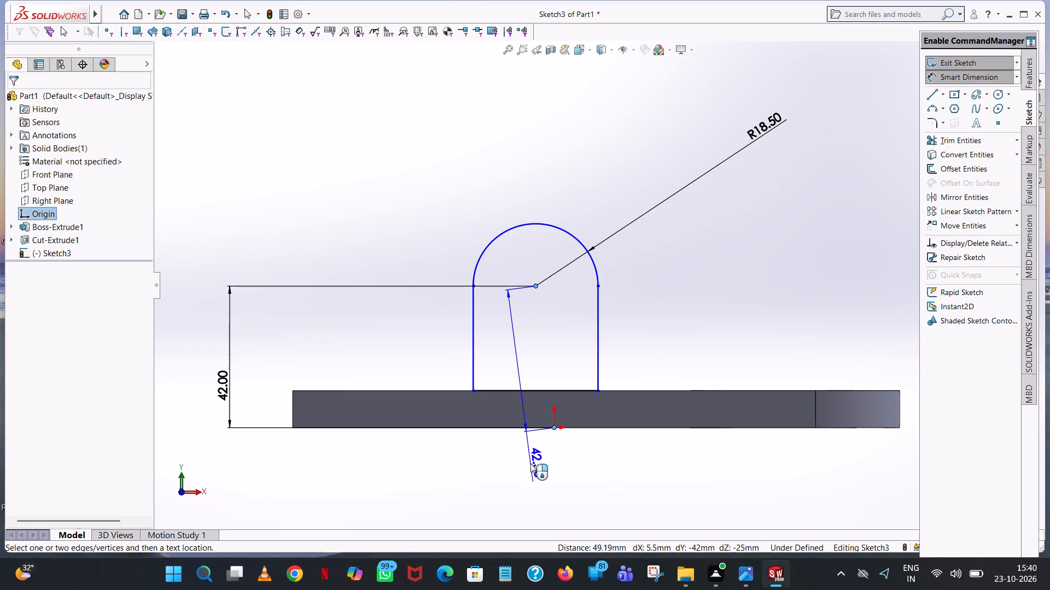
{"action": "left_click", "coordinate": [546, 458]}
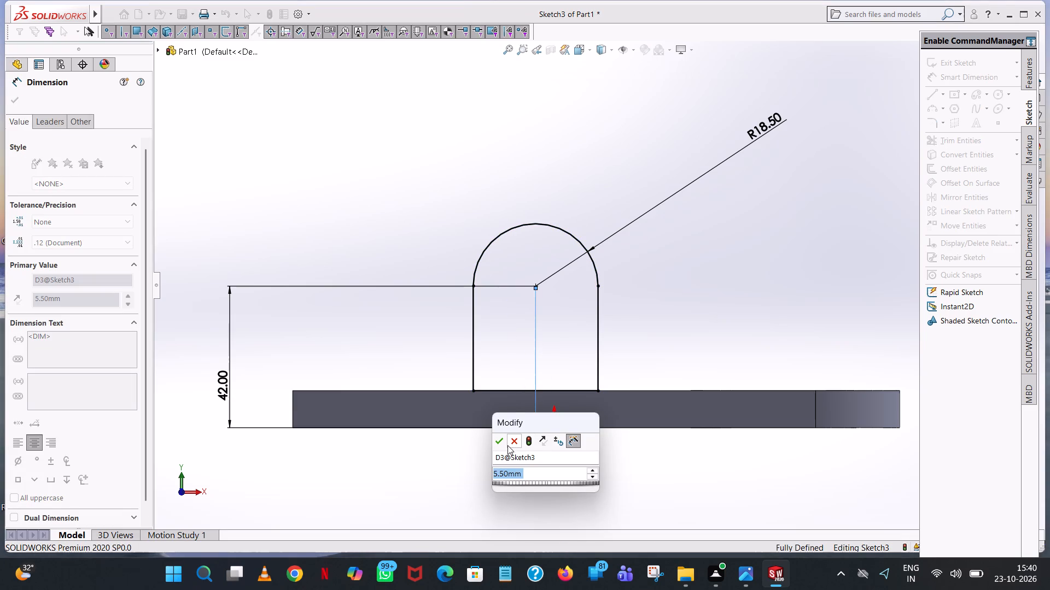
{"action": "left_click", "coordinate": [499, 439]}
{"action": "left_click", "coordinate": [436, 231]}
Extrude the round-topped profile as a blind boss 50 mm deep, reversed to run across the plate, with the result merged.
{"action": "scroll", "coordinate": [497, 345], "scroll_direction": "up", "scroll_amount": 5}
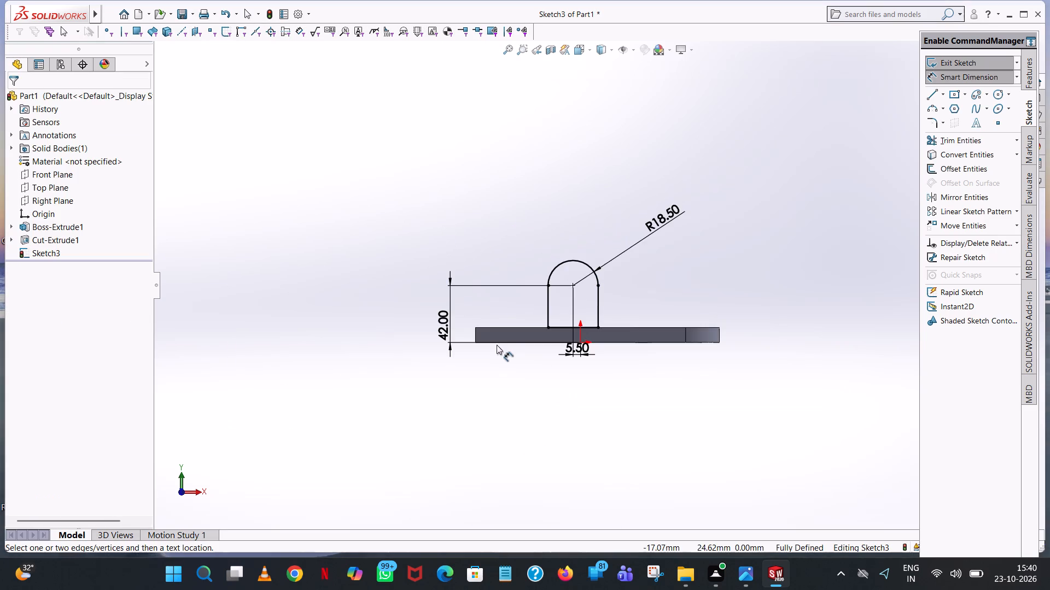
{"action": "middle_click_drag", "start_coordinate": [673, 262], "coordinate": [576, 364]}
{"action": "scroll", "coordinate": [664, 268], "scroll_direction": "up", "scroll_amount": 1}
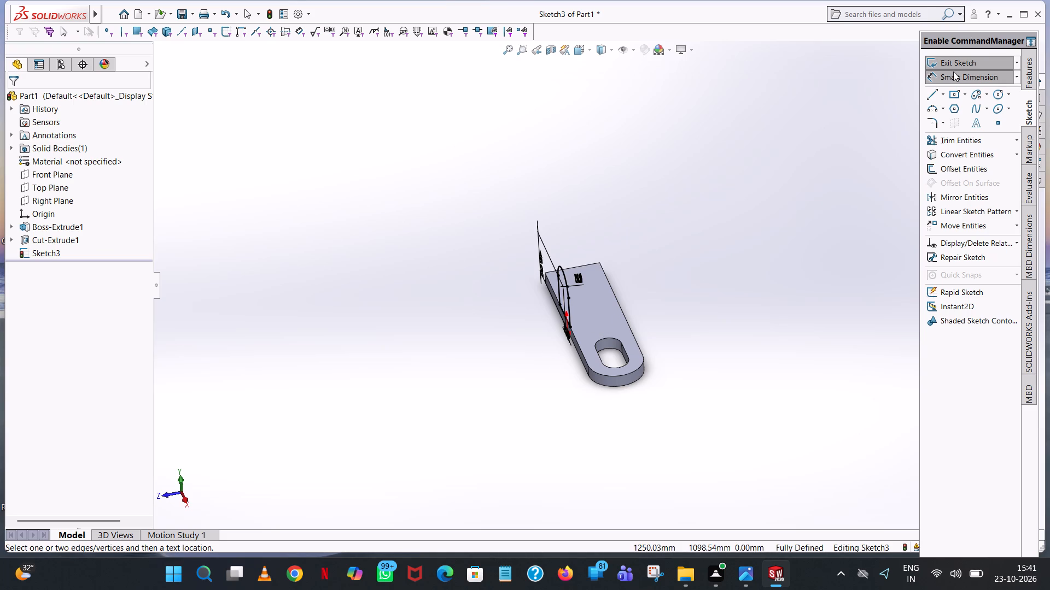
{"action": "left_click", "coordinate": [1030, 72]}
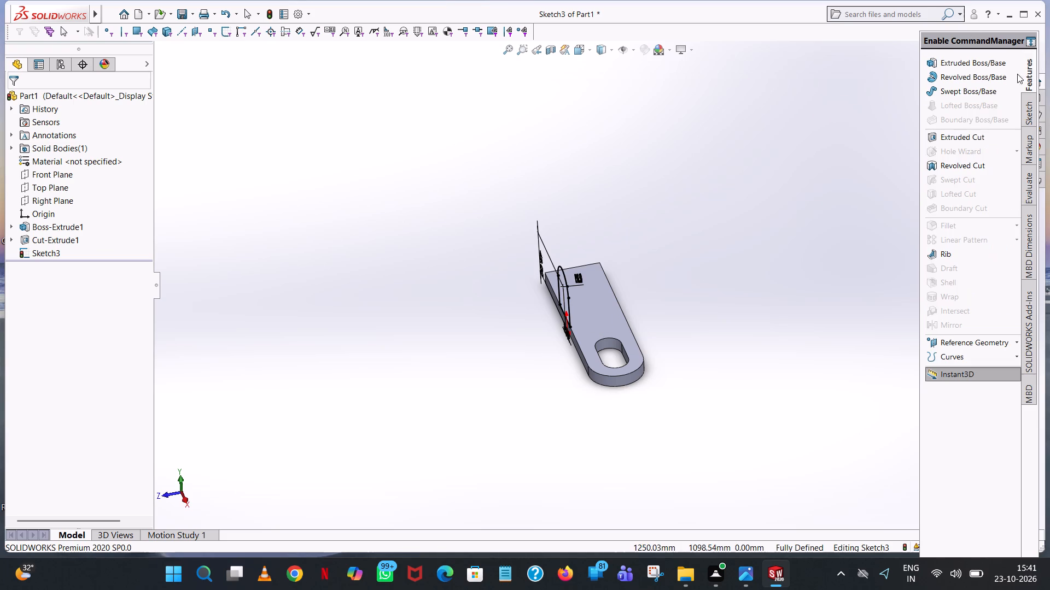
{"action": "left_click", "coordinate": [971, 66]}
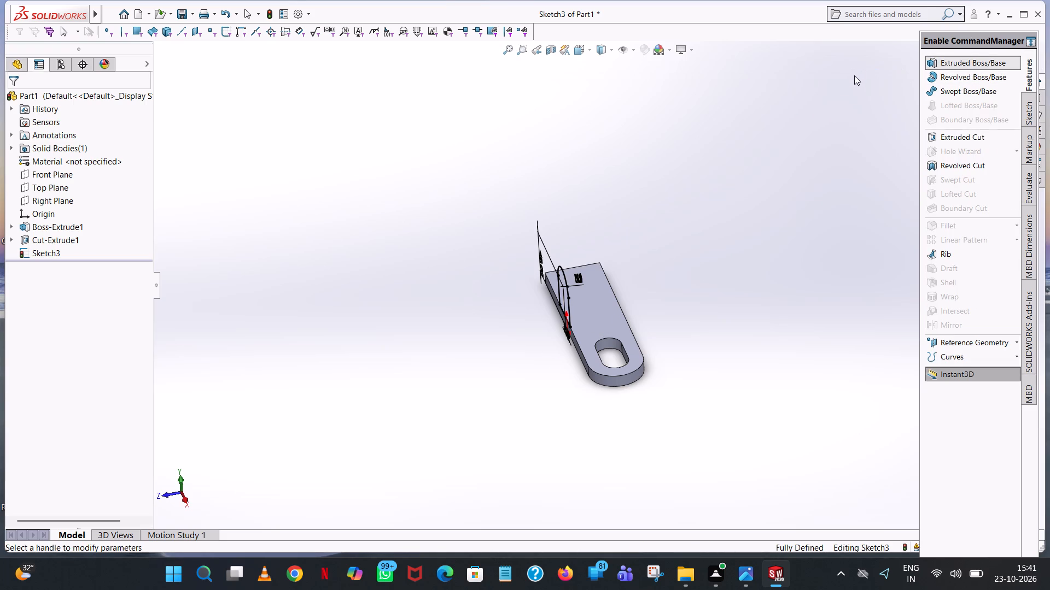
{"action": "left_click", "coordinate": [14, 167]}
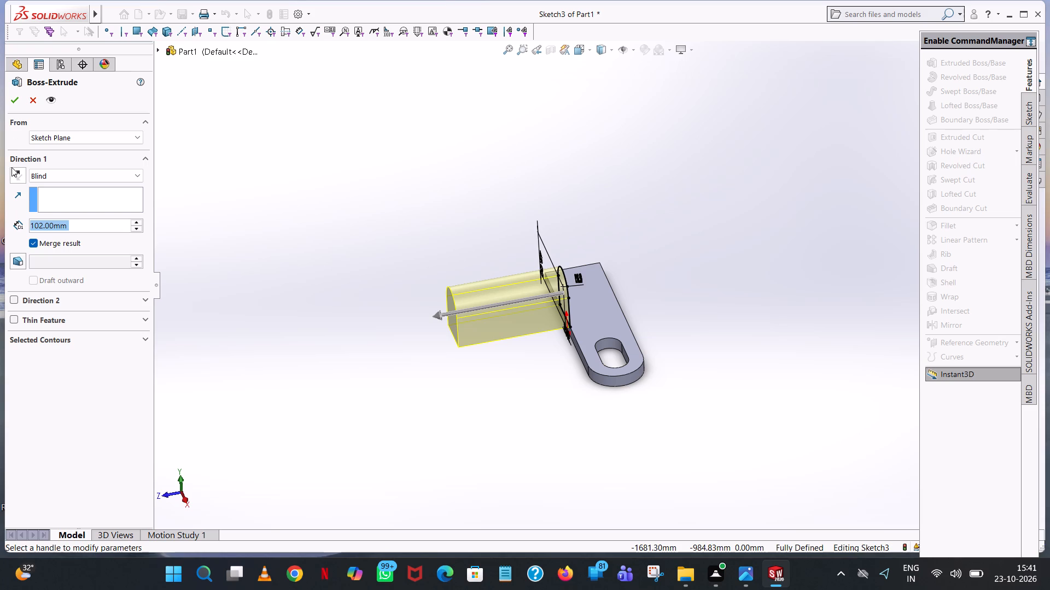
{"action": "left_click", "coordinate": [19, 176]}
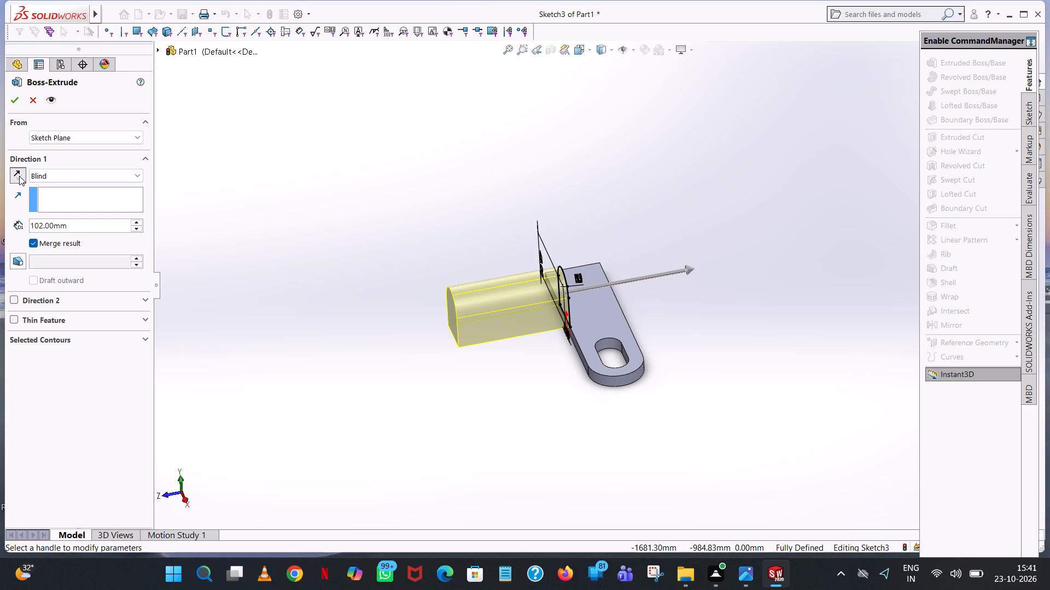
{"action": "double_click", "coordinate": [75, 226]}
{"action": "type", "text": "25"}
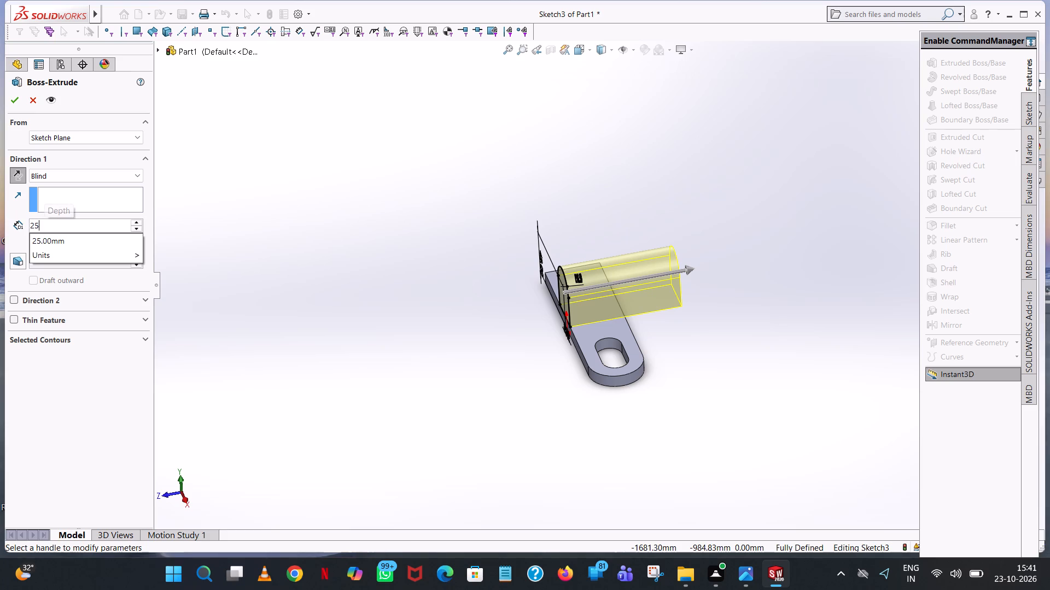
{"action": "left_click", "coordinate": [406, 271]}
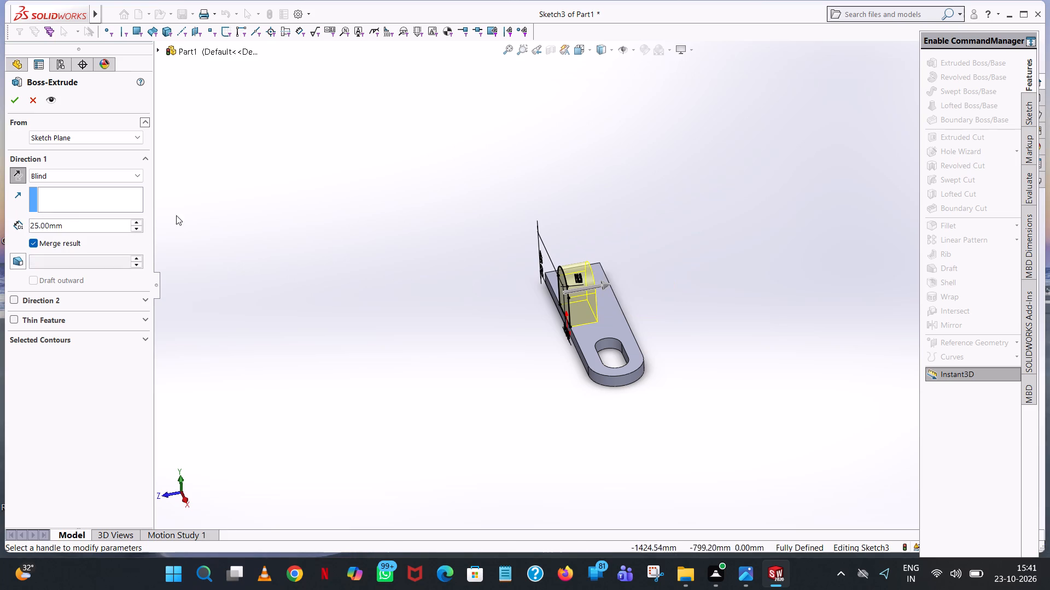
{"action": "double_click", "coordinate": [122, 227]}
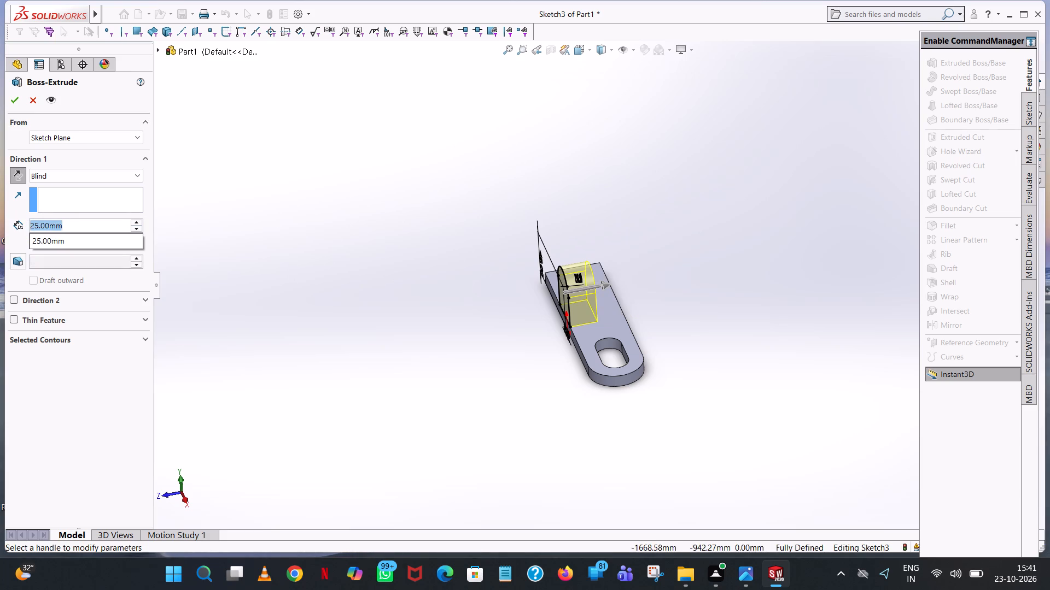
{"action": "type", "text": "50"}
{"action": "key", "text": "Return"}
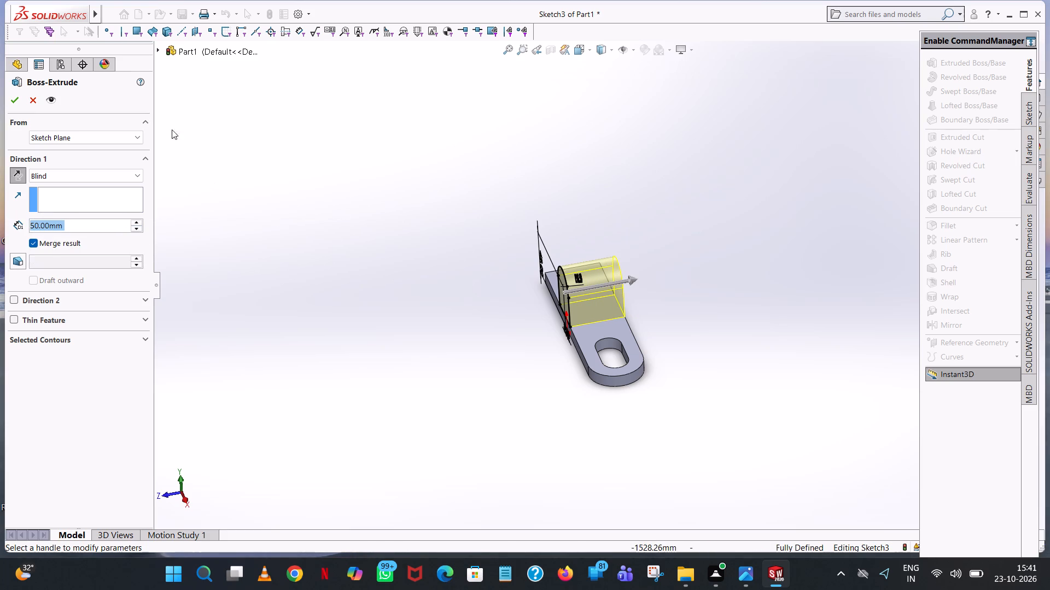
{"action": "left_click", "coordinate": [12, 98]}
{"action": "left_click", "coordinate": [684, 252]}
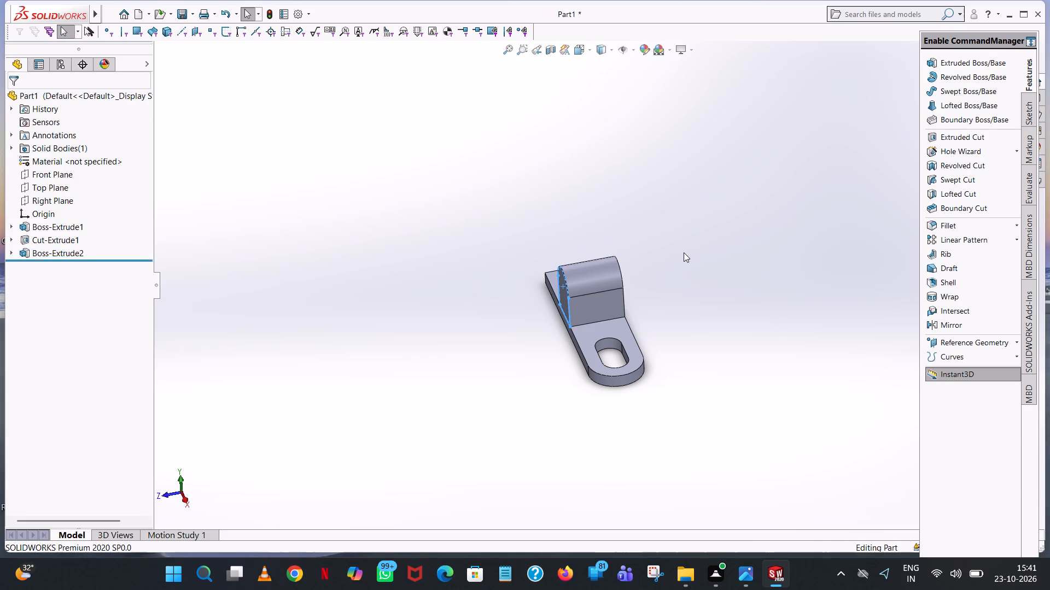
Start an extruded cut with a sketch on the round-topped boss's flat end face, viewed square-on.
{"action": "middle_click_drag", "start_coordinate": [682, 252], "coordinate": [728, 189]}
{"action": "scroll", "coordinate": [703, 227], "scroll_direction": "up", "scroll_amount": 1}
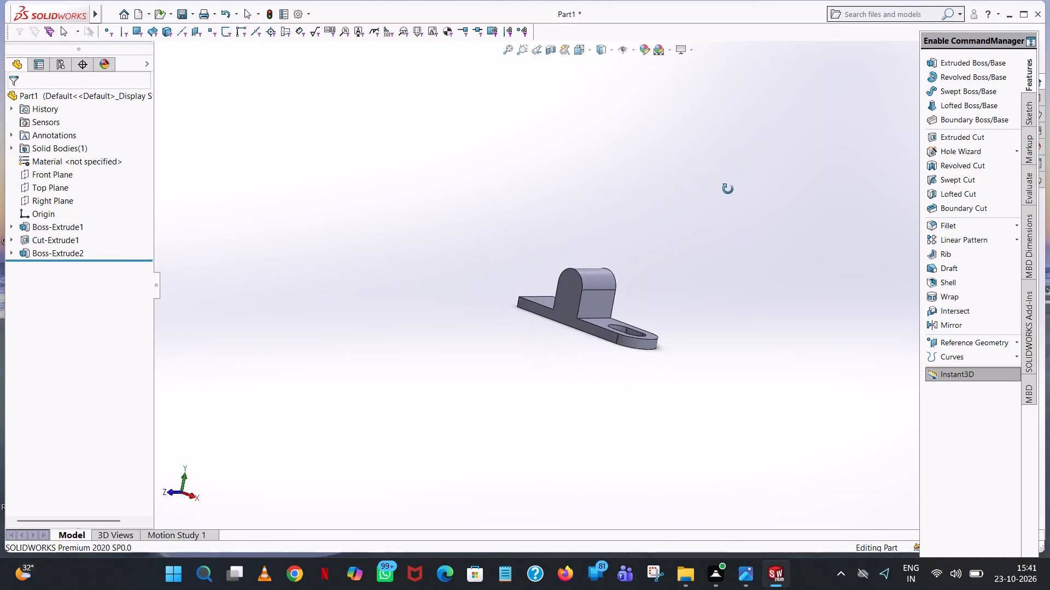
{"action": "middle_click_drag", "start_coordinate": [728, 189], "coordinate": [737, 173]}
{"action": "middle_click_drag", "start_coordinate": [750, 151], "coordinate": [754, 146]}
{"action": "middle_click_drag", "start_coordinate": [708, 212], "coordinate": [753, 222]}
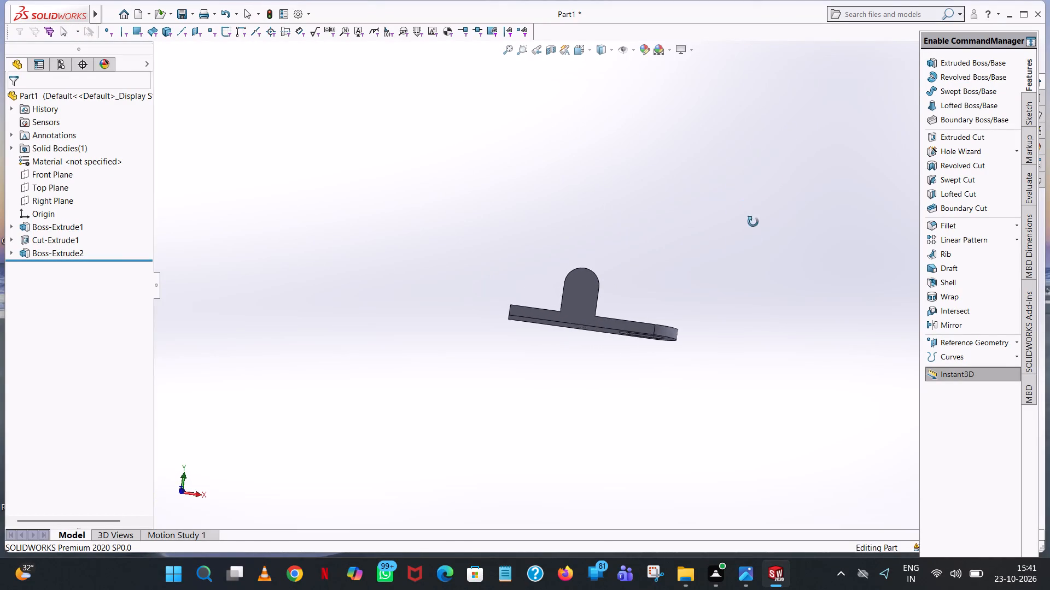
{"action": "middle_click_drag", "start_coordinate": [753, 222], "coordinate": [754, 278]}
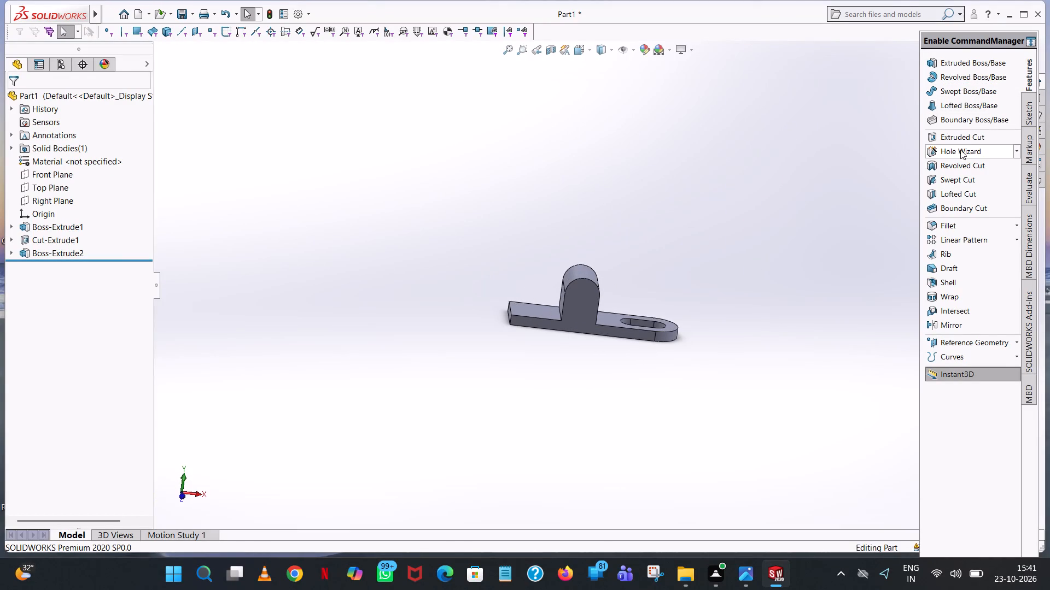
{"action": "left_click", "coordinate": [966, 137]}
{"action": "left_click", "coordinate": [572, 302]}
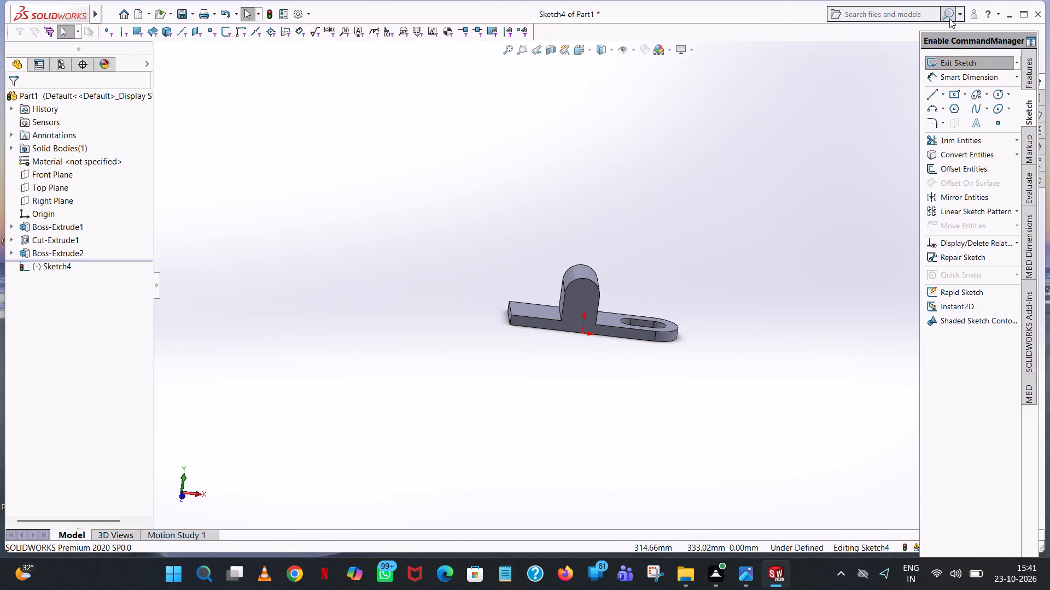
{"action": "left_click", "coordinate": [592, 50]}
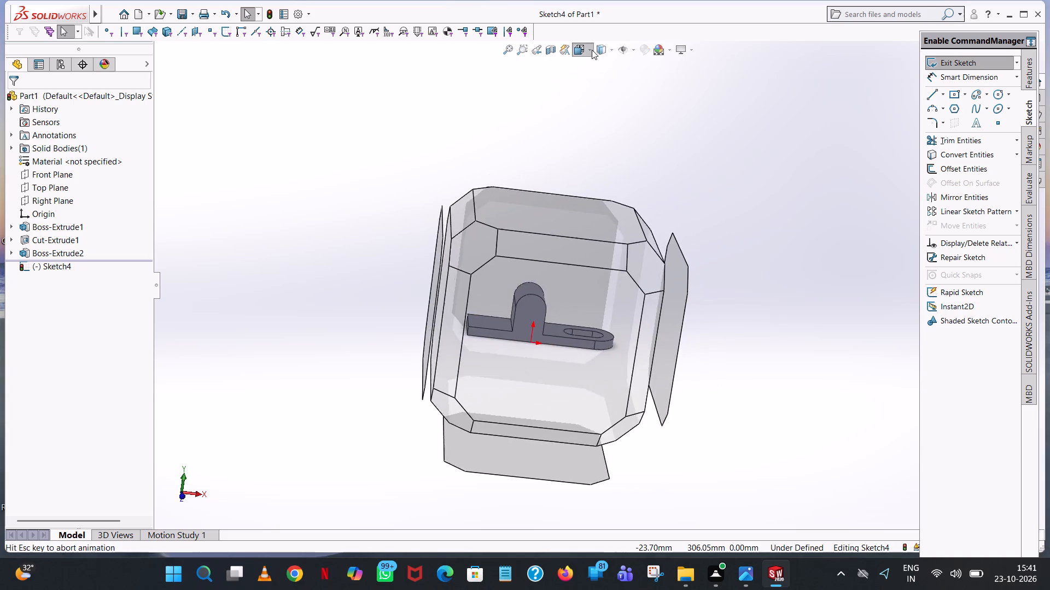
{"action": "left_click", "coordinate": [644, 108]}
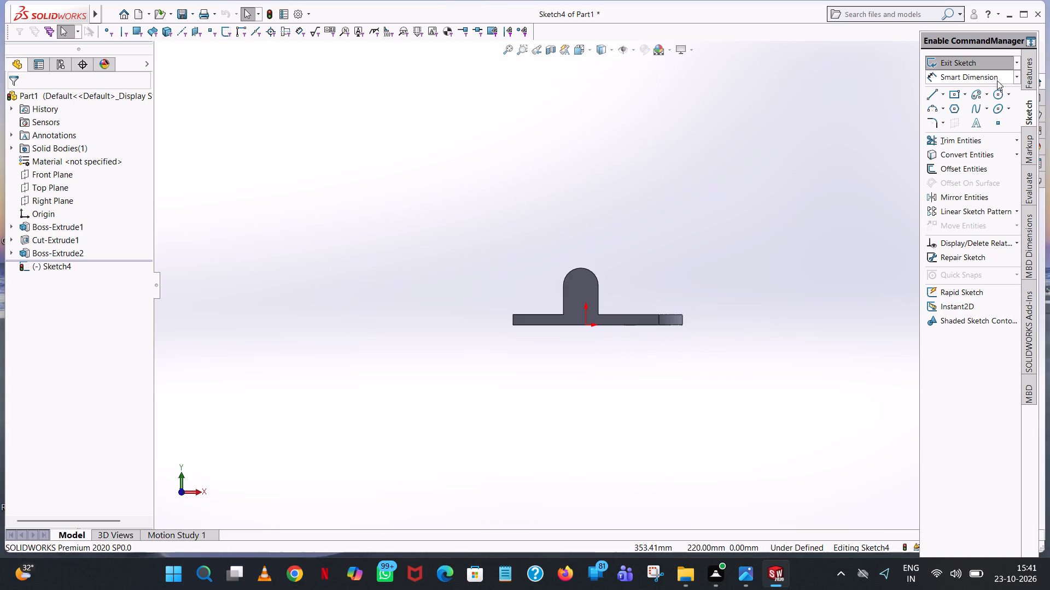
Sketch a circle of radius 11 mm centred on the boss's top arc centre.
{"action": "left_click", "coordinate": [993, 93]}
{"action": "scroll", "coordinate": [592, 273], "scroll_direction": "down", "scroll_amount": 5}
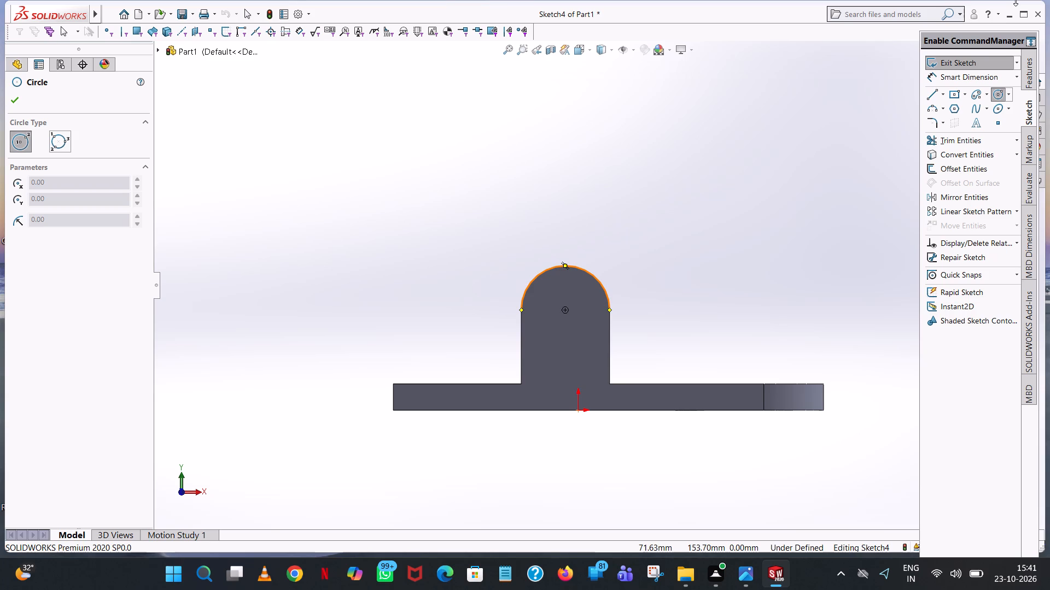
{"action": "left_click", "coordinate": [567, 310]}
{"action": "left_click", "coordinate": [584, 282]}
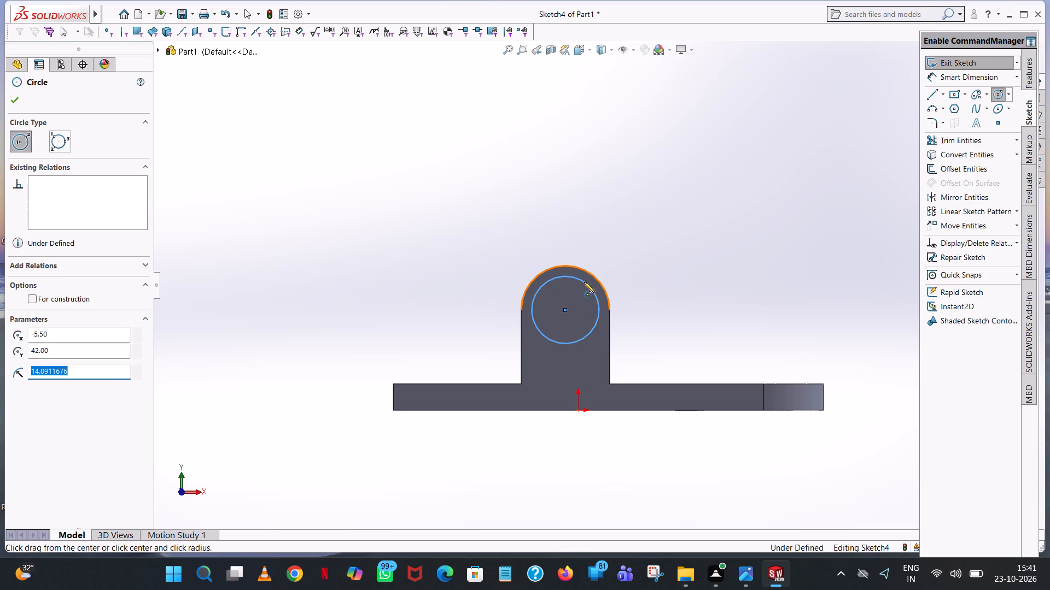
{"action": "type", "text": "22"}
{"action": "type", "text": "/2"}
{"action": "key", "text": "Return"}
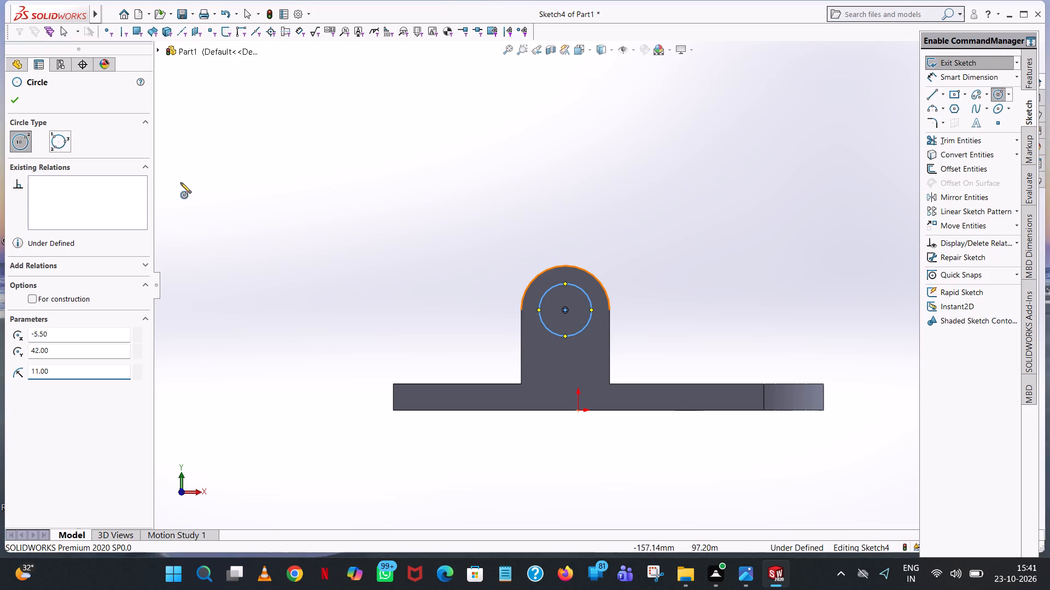
Draw a vertical line 6 mm long straight down from the circle's lowest point.
{"action": "left_click", "coordinate": [932, 93]}
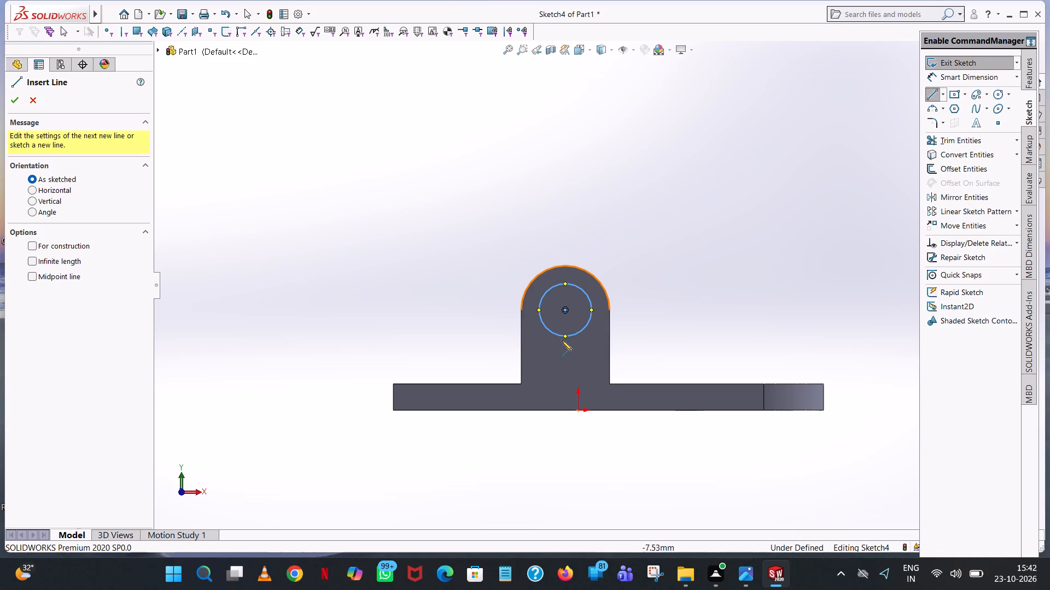
{"action": "left_click", "coordinate": [13, 95]}
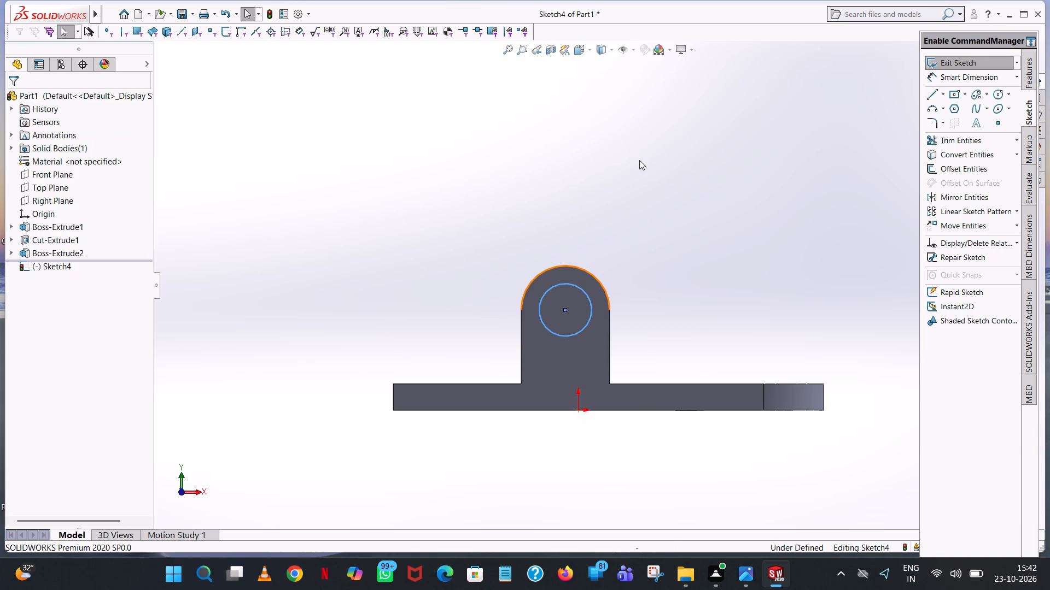
{"action": "left_click", "coordinate": [727, 161]}
{"action": "left_click", "coordinate": [934, 90]}
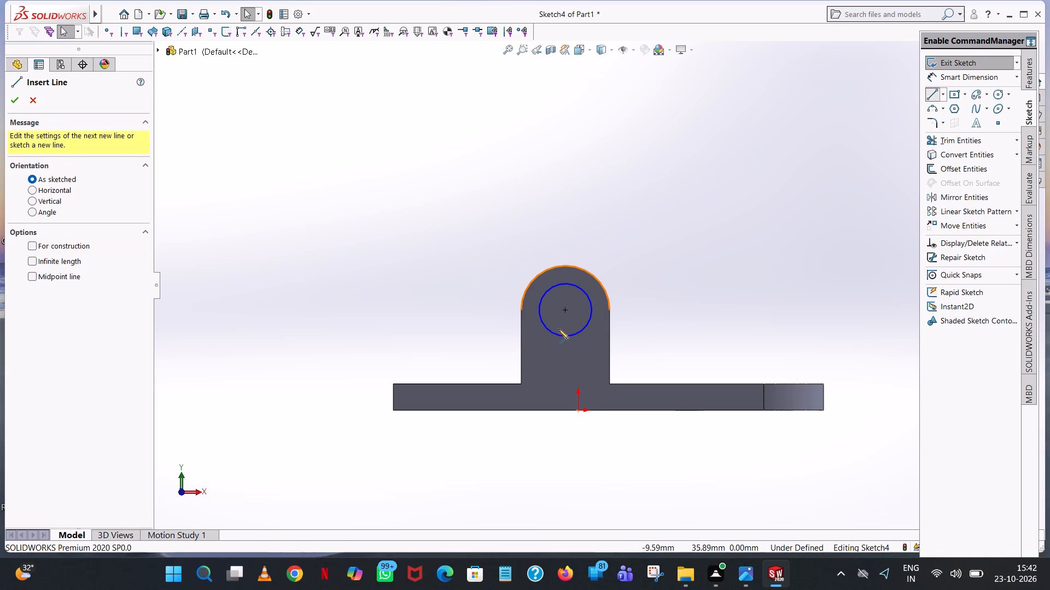
{"action": "left_click", "coordinate": [563, 335]}
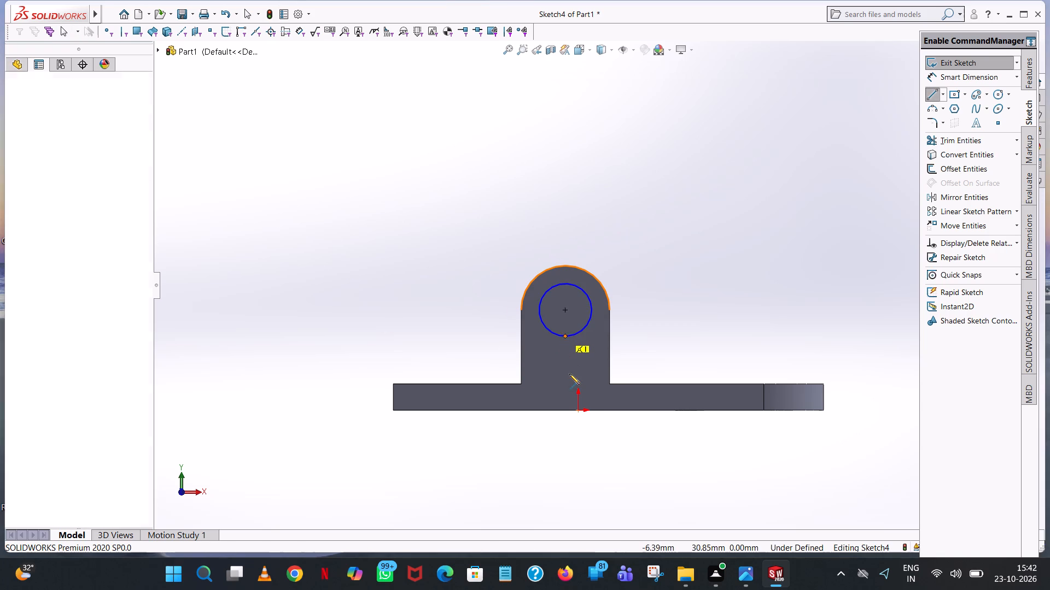
{"action": "left_click", "coordinate": [565, 368]}
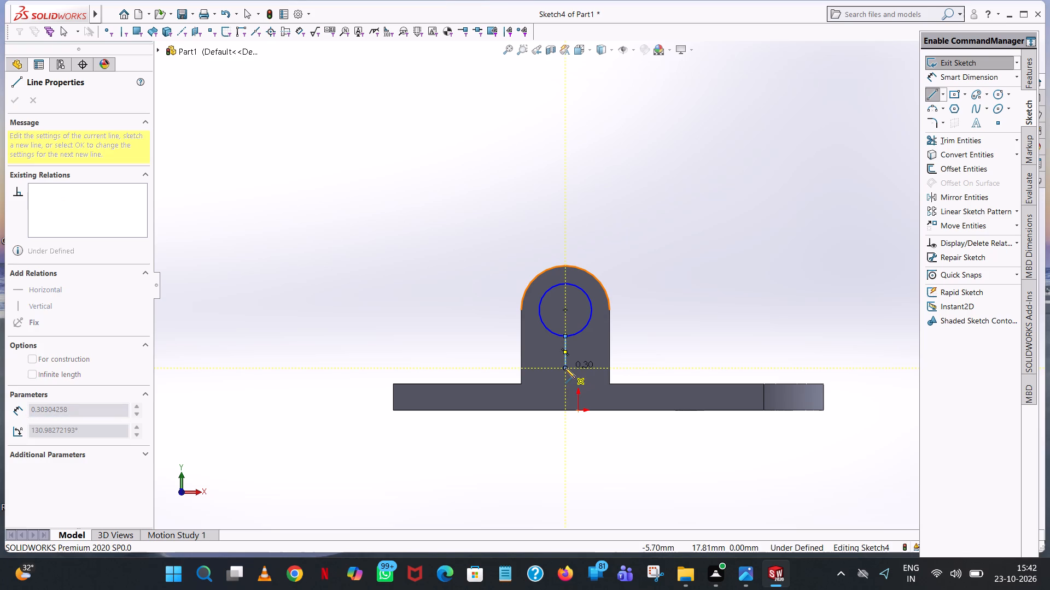
{"action": "right_click", "coordinate": [565, 368]}
{"action": "left_click", "coordinate": [606, 377]}
{"action": "left_click", "coordinate": [562, 354]}
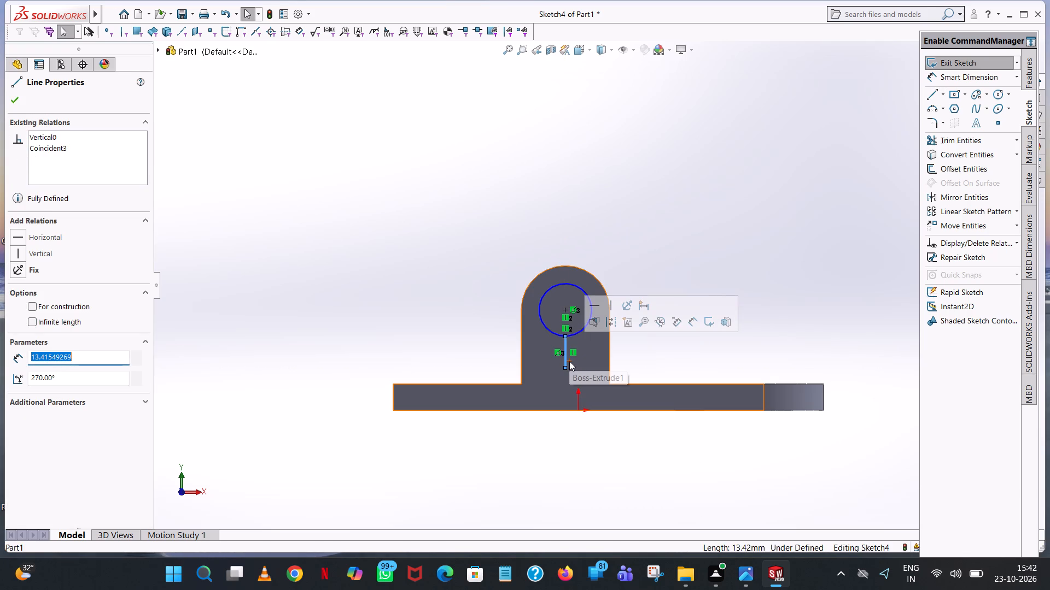
{"action": "key", "text": "6"}
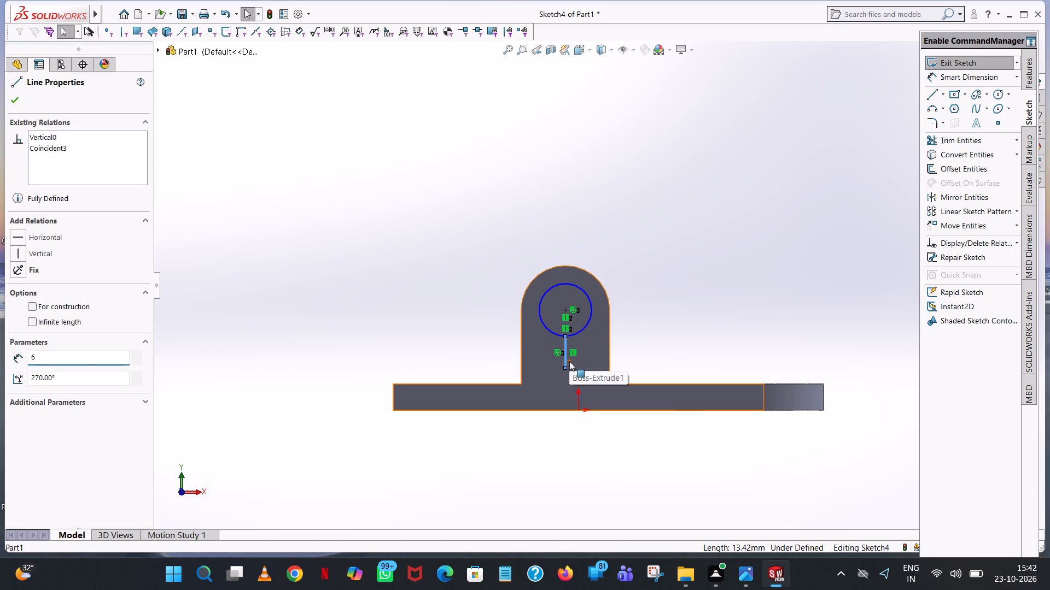
{"action": "key", "text": "Return"}
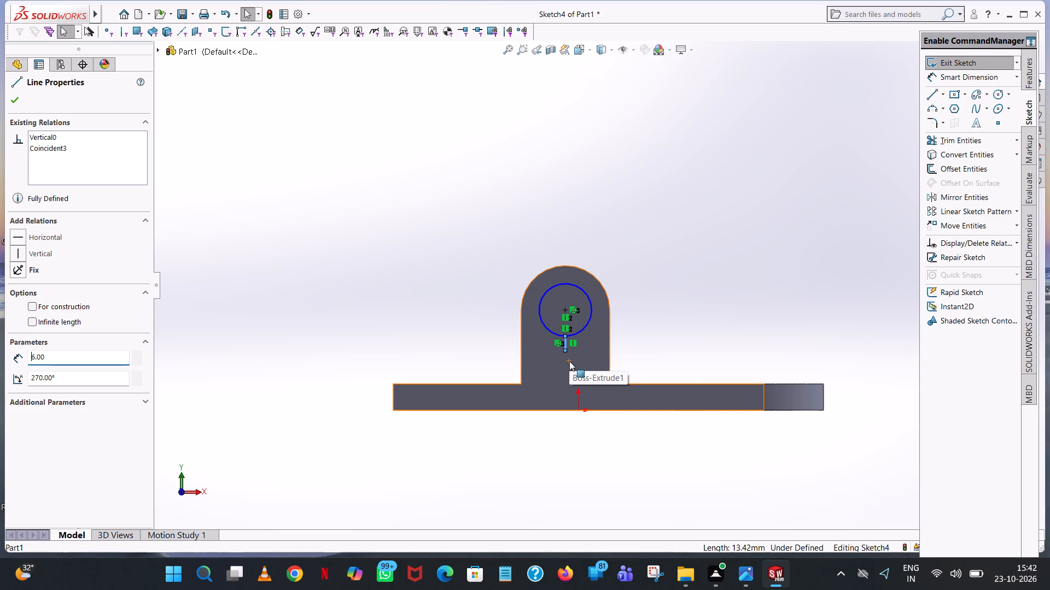
{"action": "left_click", "coordinate": [721, 200]}
Draw a horizontal line 2.5 mm long to the right from the lower end of the 6 mm vertical line.
{"action": "scroll", "coordinate": [588, 368], "scroll_direction": "down", "scroll_amount": 3}
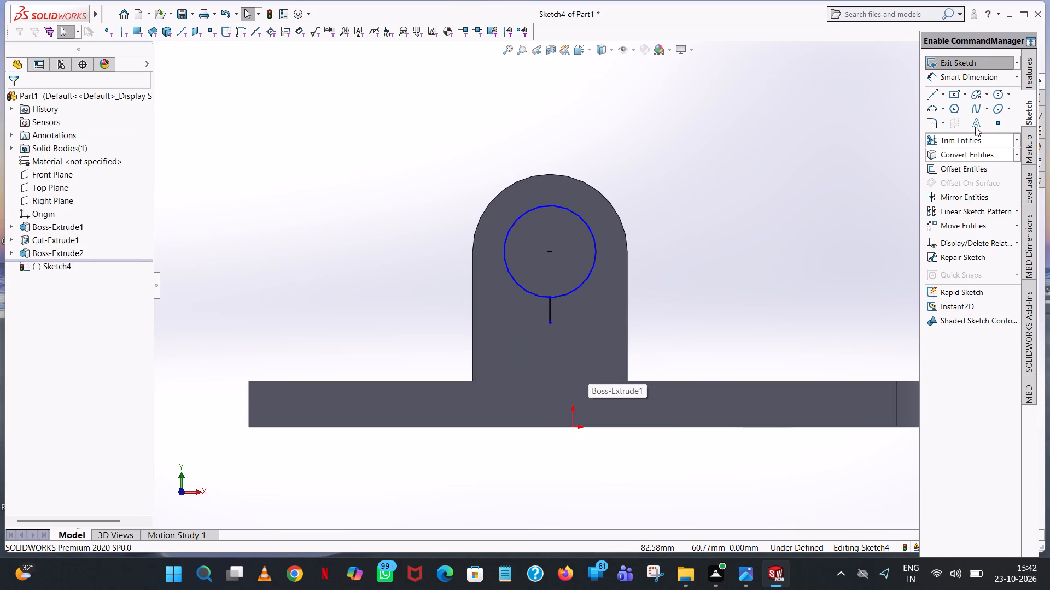
{"action": "left_click", "coordinate": [933, 96]}
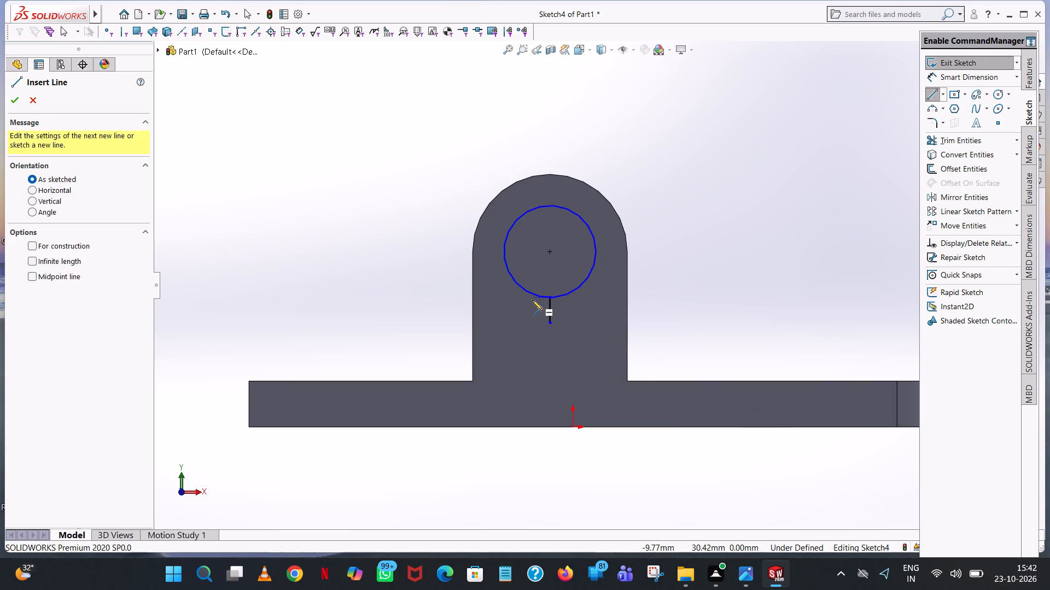
{"action": "scroll", "coordinate": [532, 300], "scroll_direction": "down", "scroll_amount": 5}
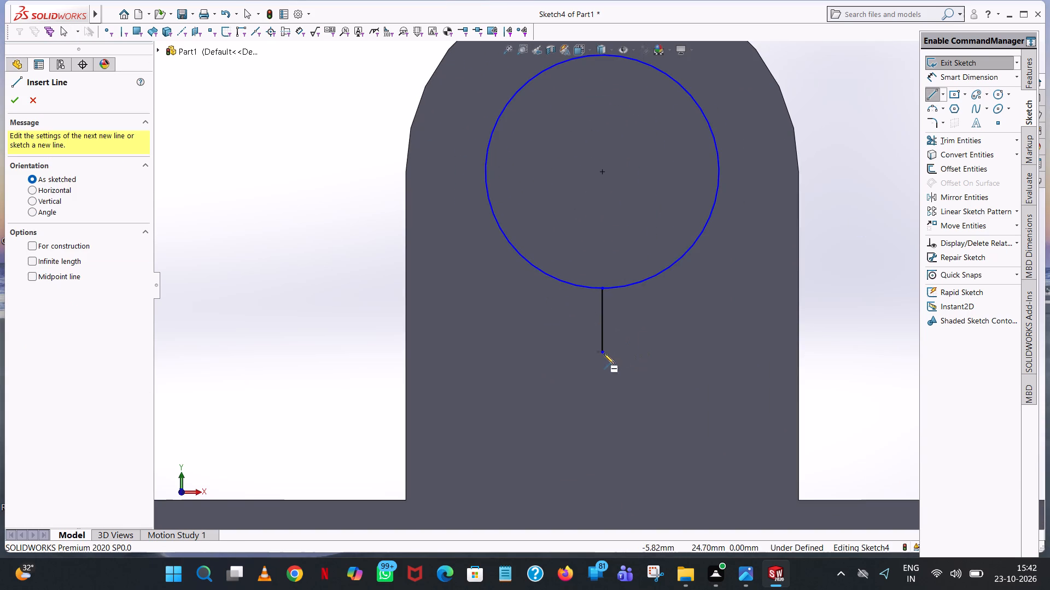
{"action": "left_click", "coordinate": [604, 352]}
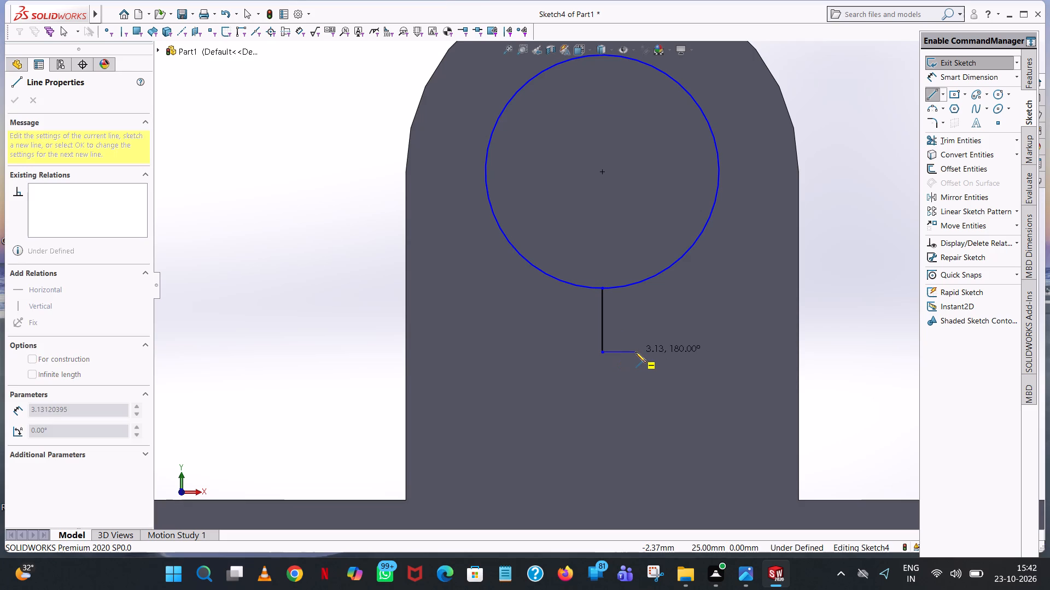
{"action": "left_click", "coordinate": [635, 352]}
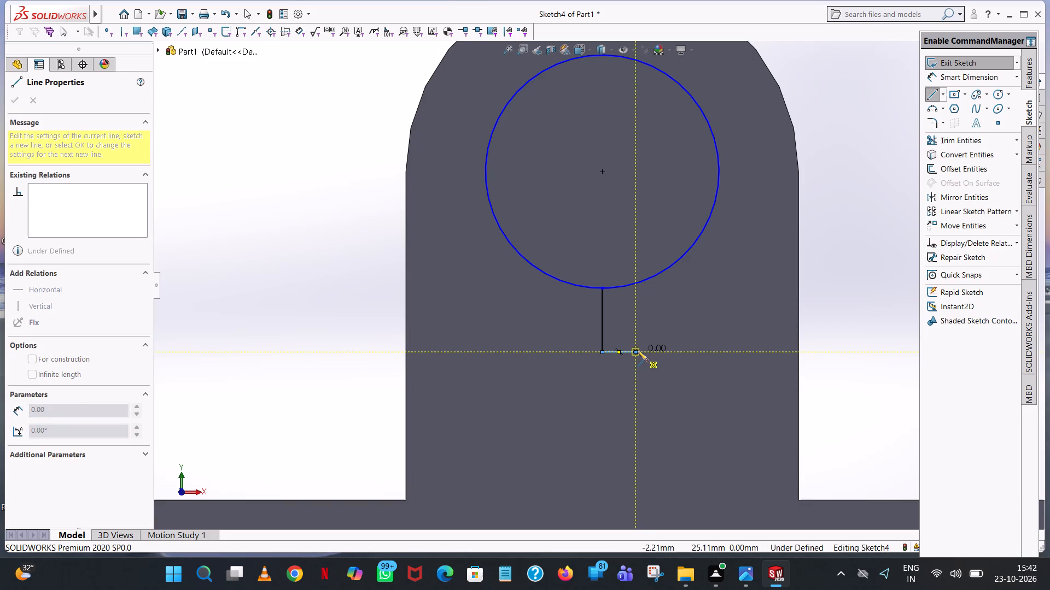
{"action": "right_click", "coordinate": [637, 350]}
{"action": "left_click", "coordinate": [676, 356]}
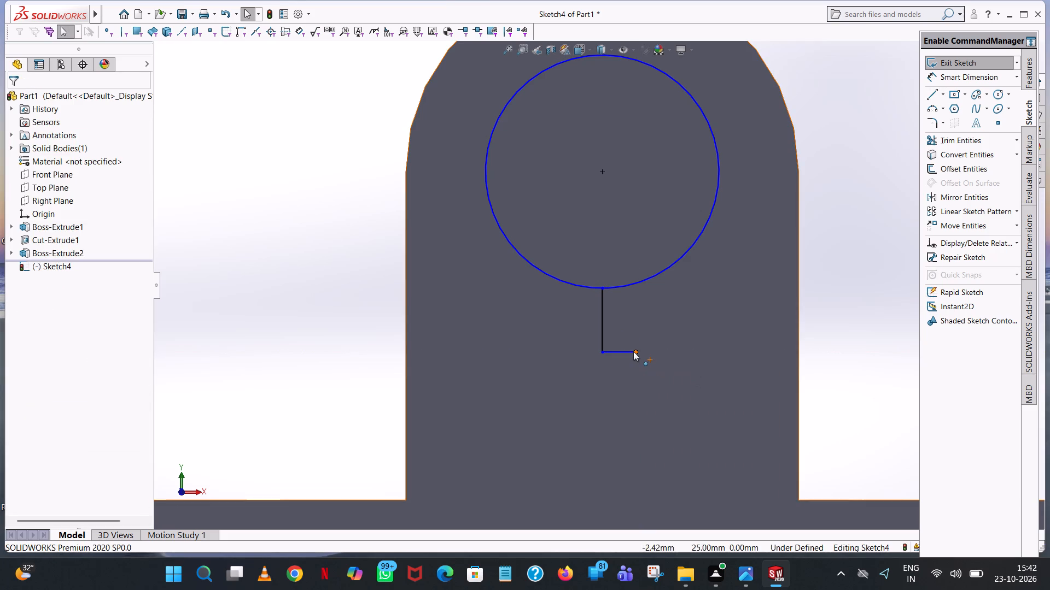
{"action": "left_click", "coordinate": [633, 351]}
{"action": "left_click", "coordinate": [624, 351]}
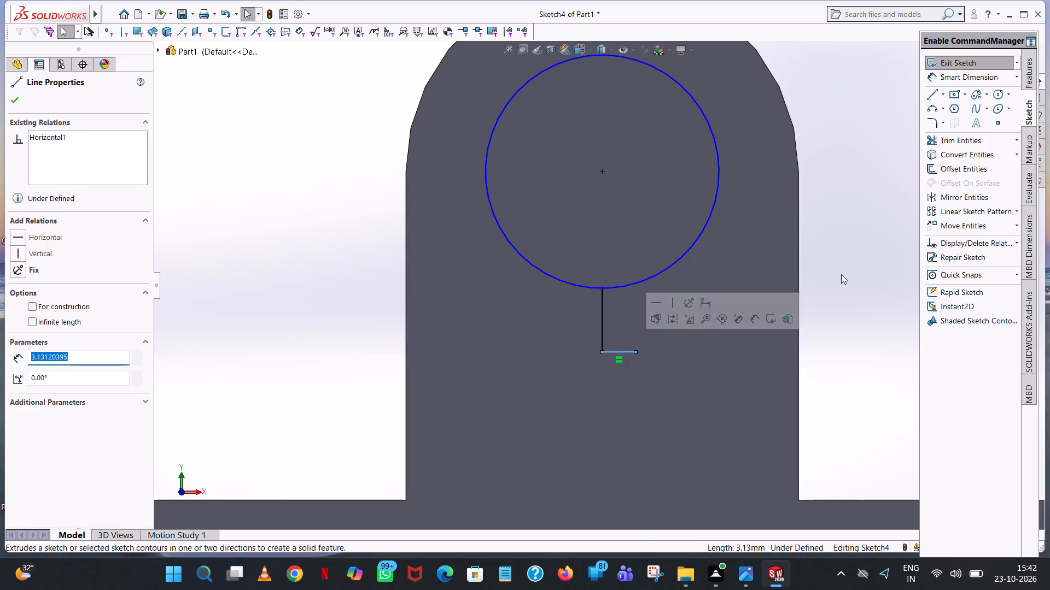
{"action": "left_click", "coordinate": [842, 273]}
{"action": "left_click", "coordinate": [619, 350]}
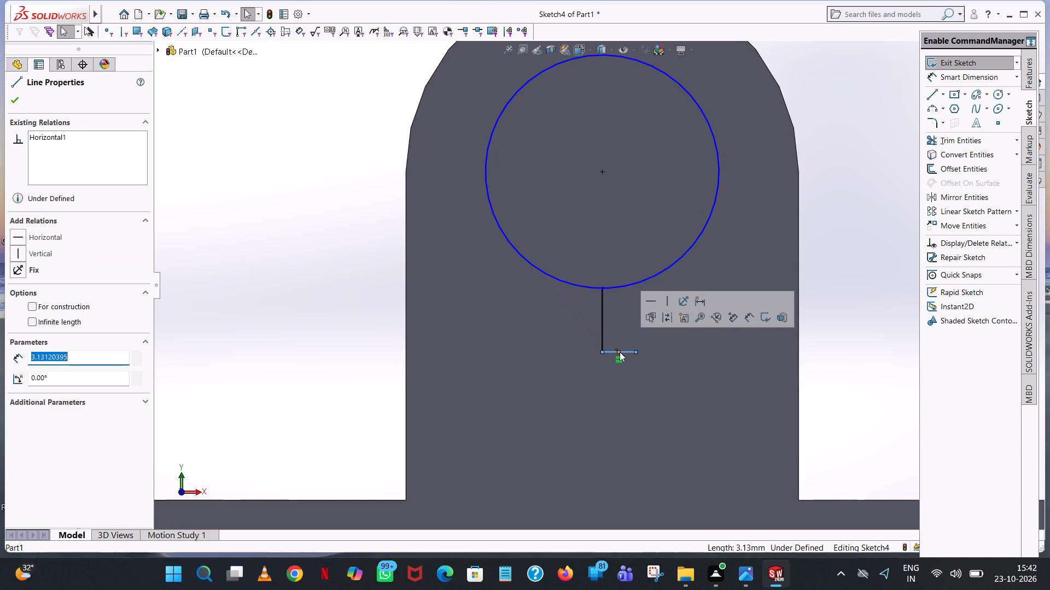
{"action": "type", "text": "2.5"}
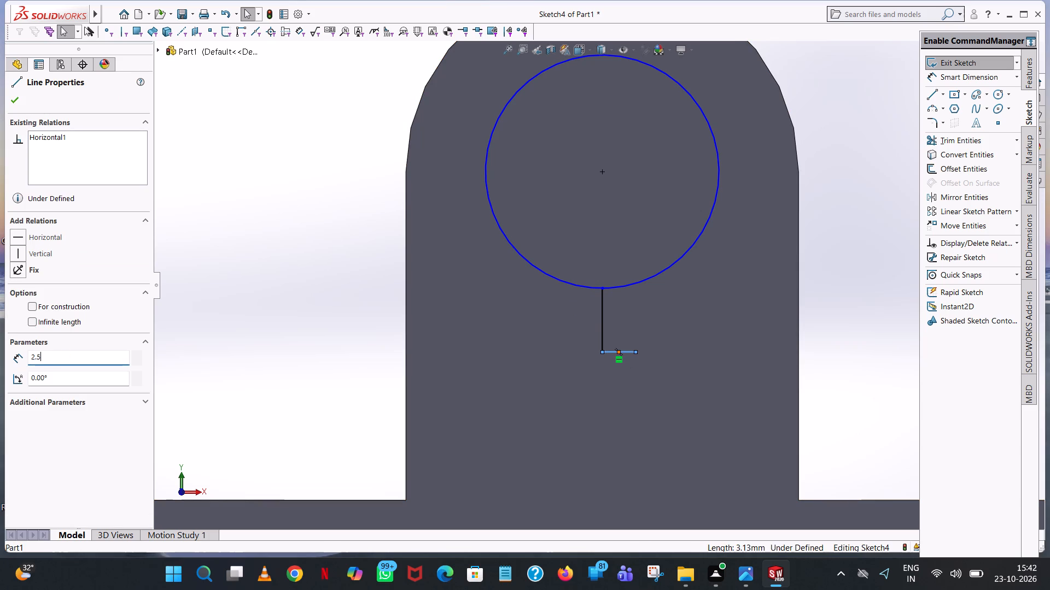
{"action": "key", "text": "Return"}
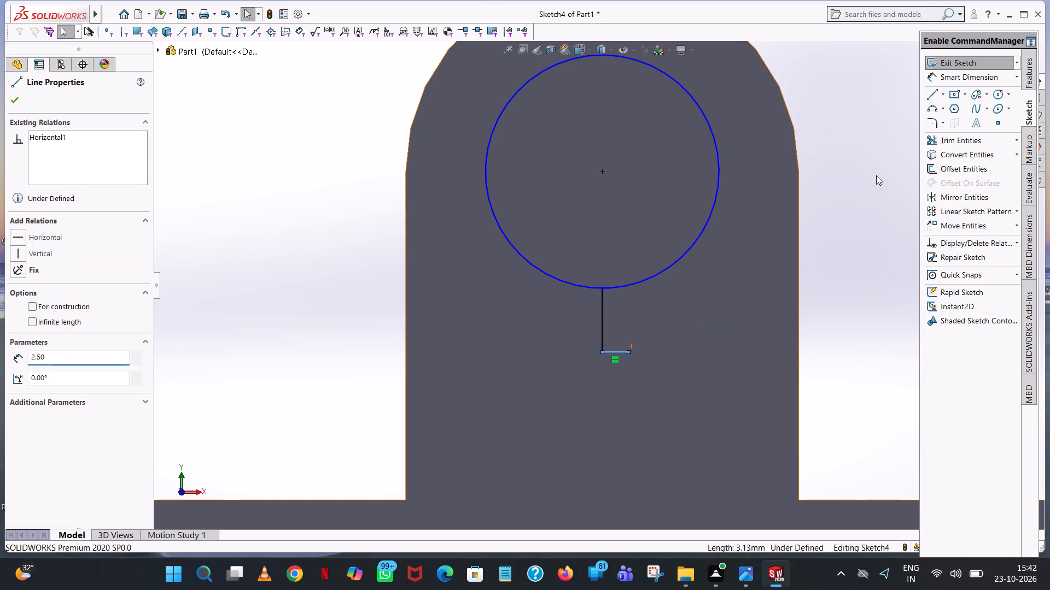
{"action": "left_click", "coordinate": [867, 165]}
Draw a vertical line about 7.7 mm long up from the horizontal line's outer end, crossing into the circle.
{"action": "left_click", "coordinate": [933, 98]}
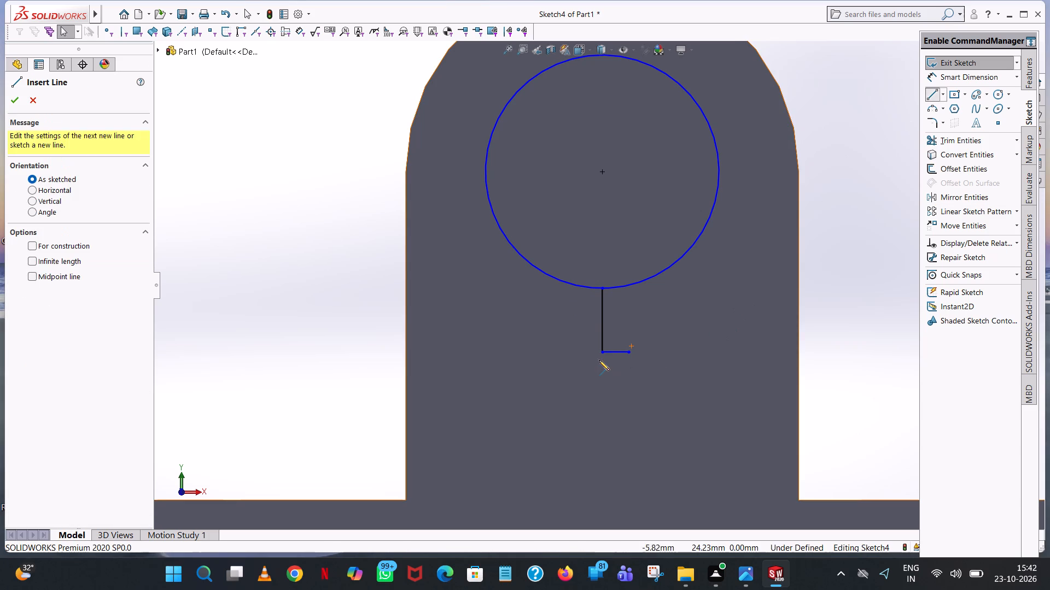
{"action": "left_click", "coordinate": [628, 352]}
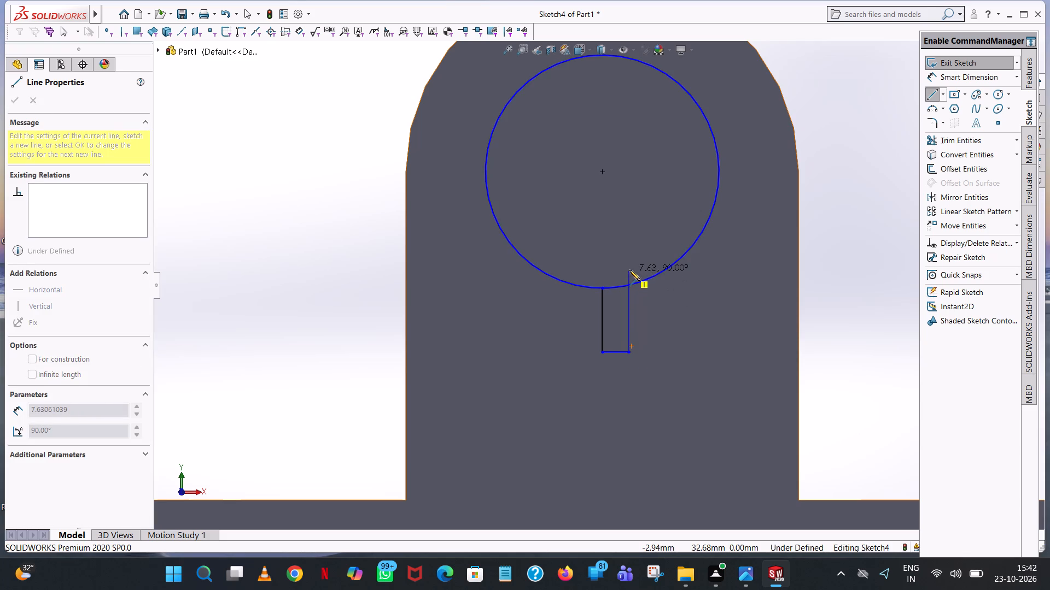
{"action": "left_click", "coordinate": [629, 270]}
{"action": "right_click", "coordinate": [629, 270]}
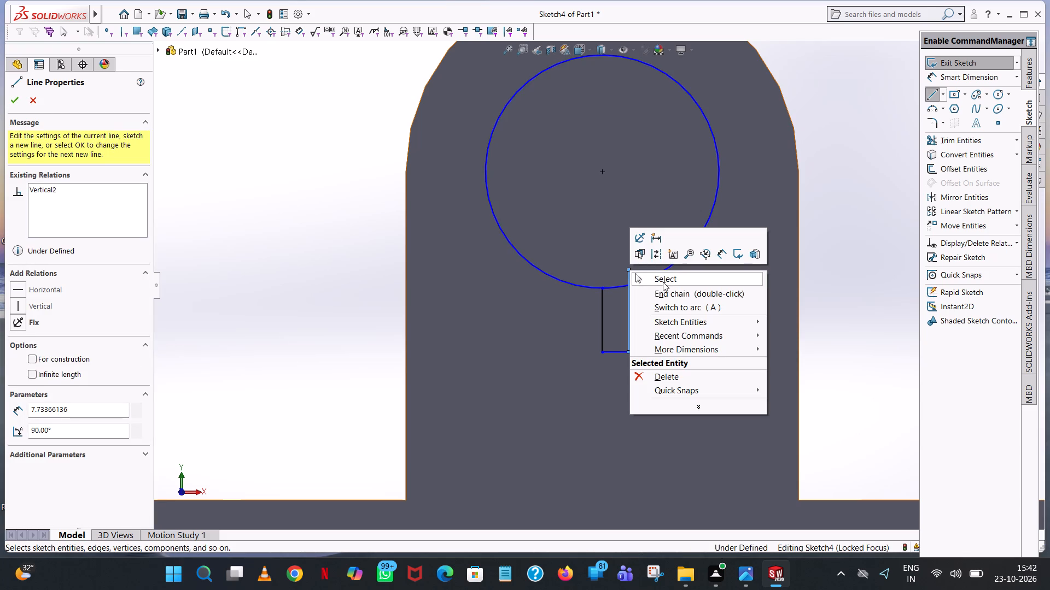
{"action": "left_click", "coordinate": [664, 282]}
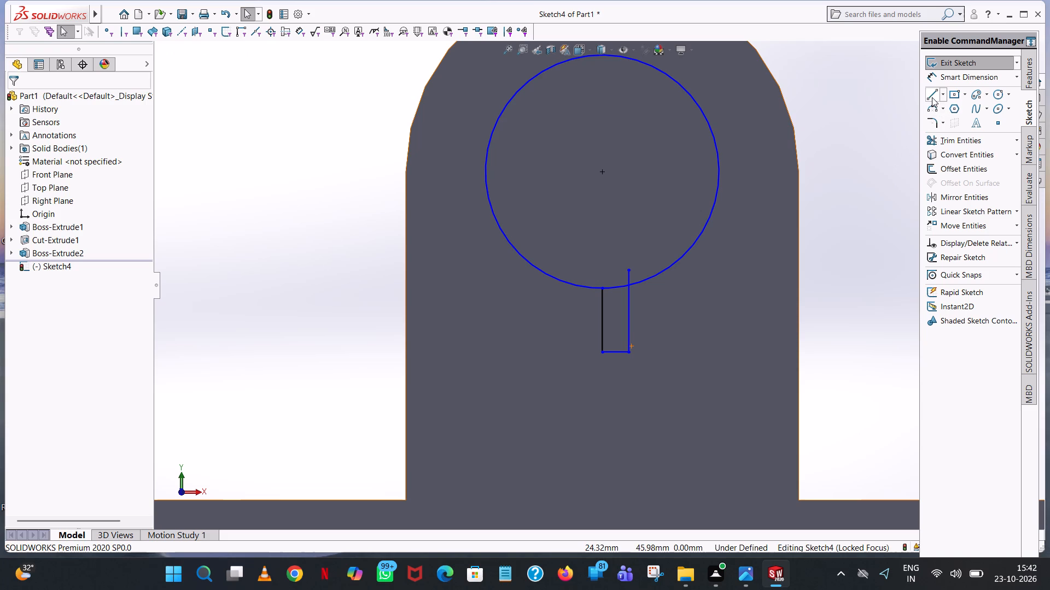
Draw a horizontal line 2.5 mm long to the left from the lower end of the 6 mm centre line.
{"action": "left_click", "coordinate": [932, 97]}
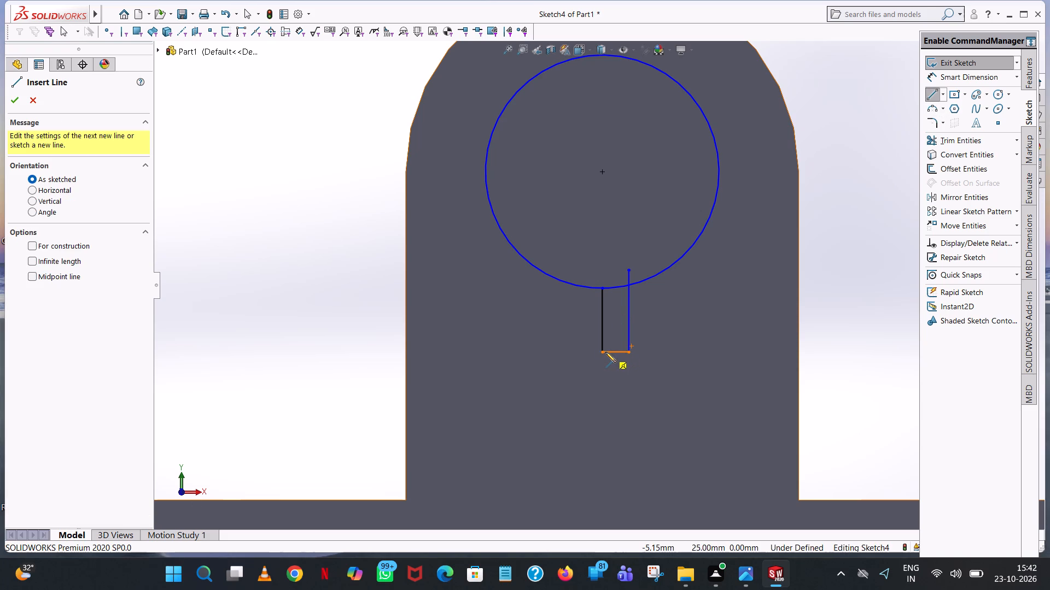
{"action": "left_click", "coordinate": [604, 352]}
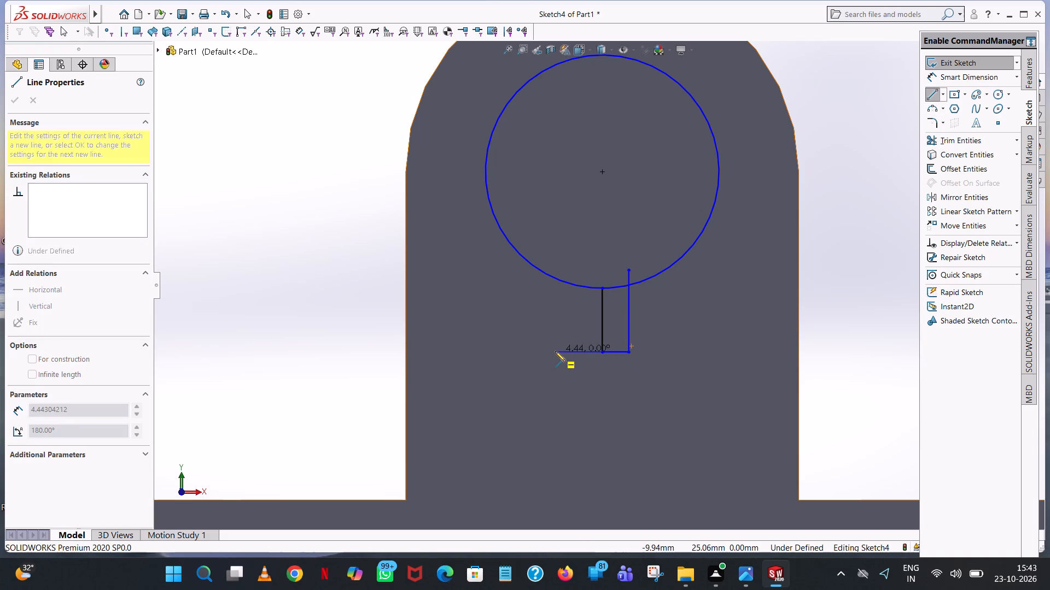
{"action": "left_click", "coordinate": [555, 351]}
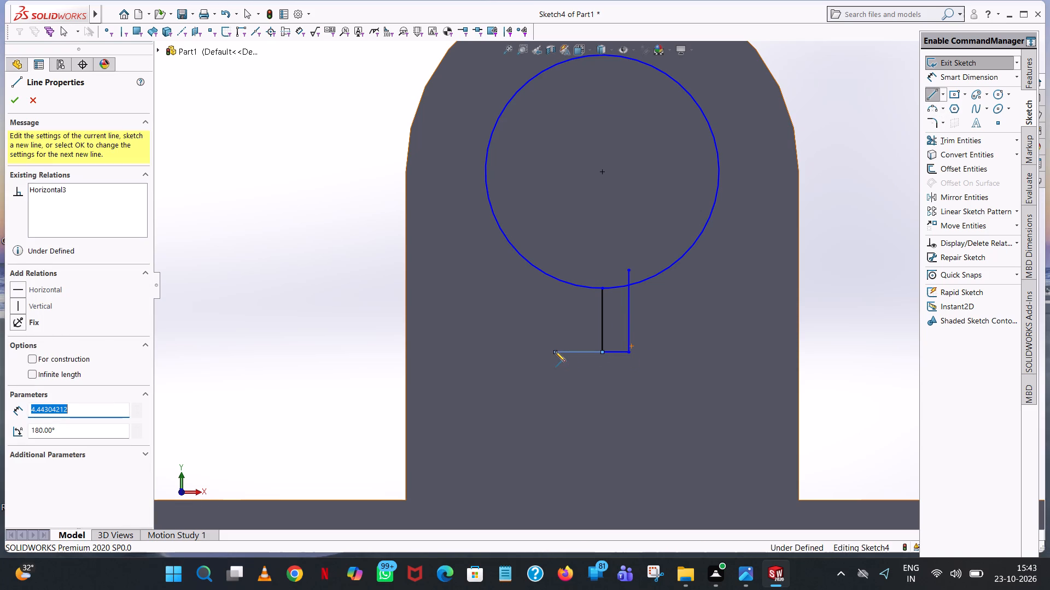
{"action": "type", "text": "2.5"}
{"action": "key", "text": "Return"}
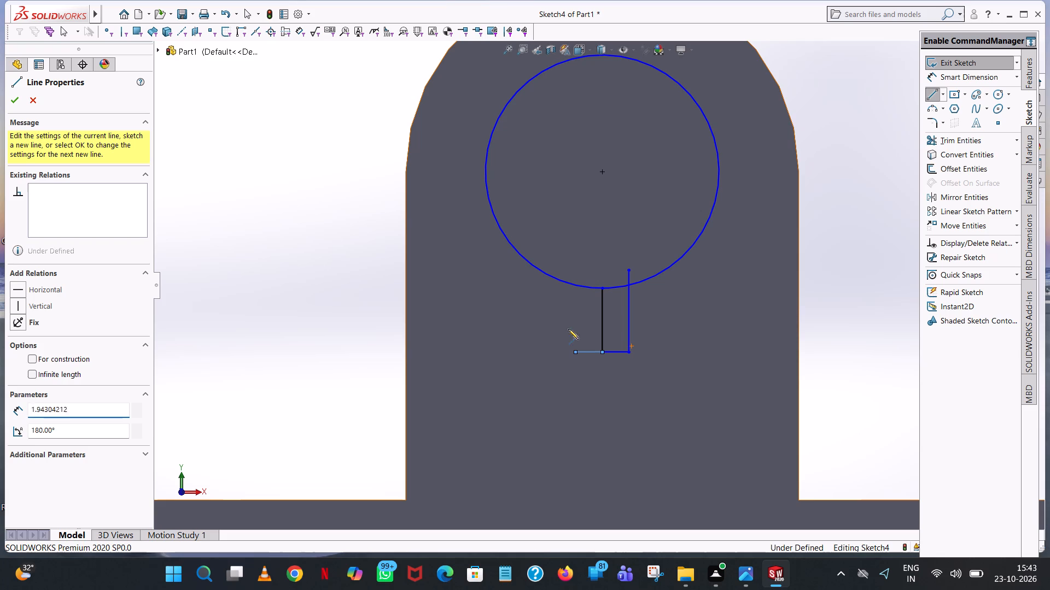
Draw a vertical line about 7.1 mm long up from the left bottom line's outer end, crossing into the circle.
{"action": "left_click", "coordinate": [574, 277]}
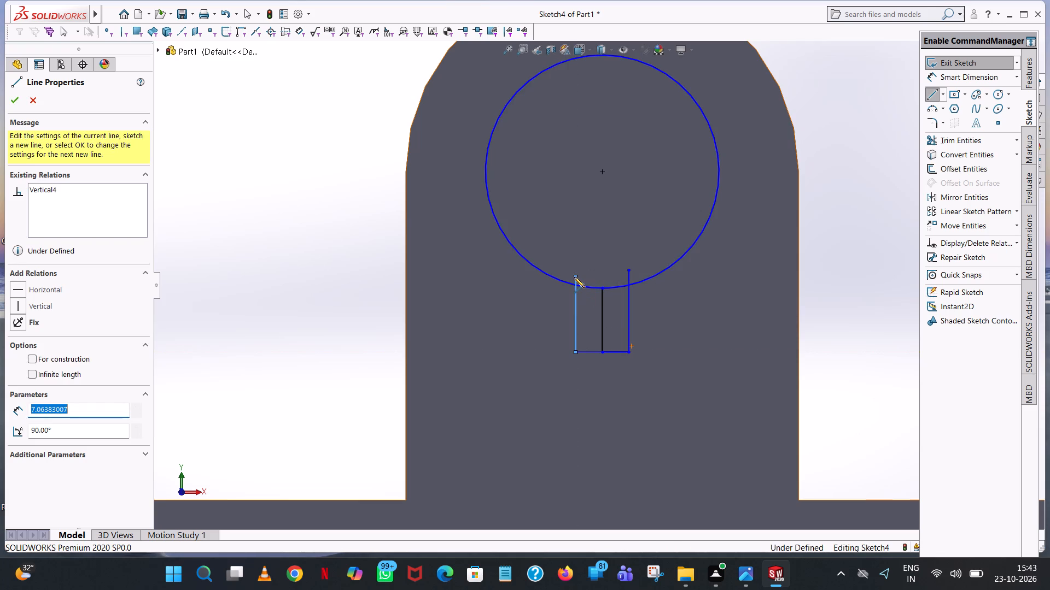
{"action": "right_click", "coordinate": [574, 277]}
{"action": "left_click", "coordinate": [591, 287]}
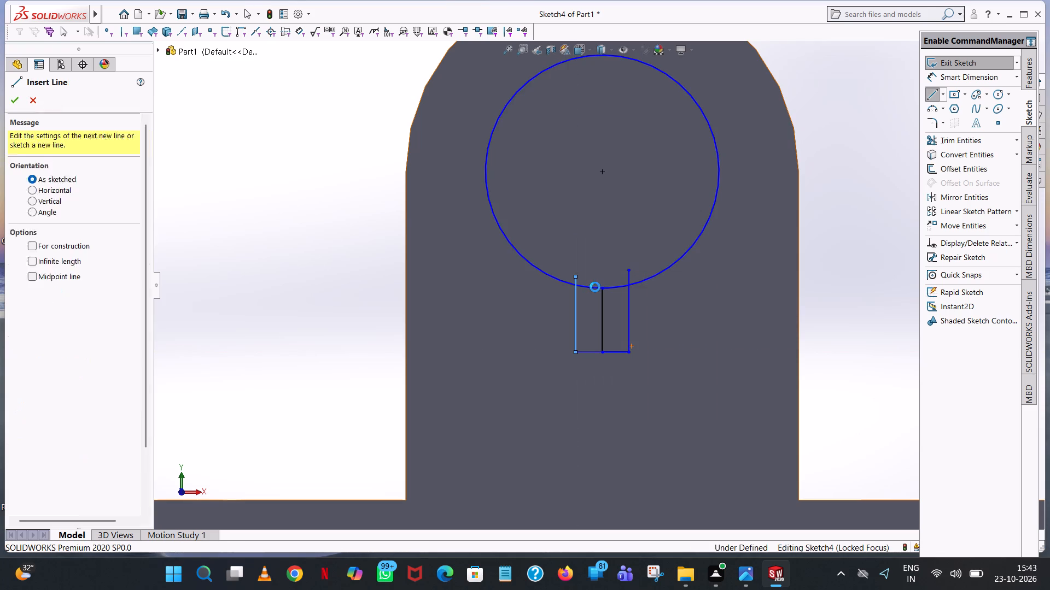
Trim the keyway line ends inside the circle, the 6 mm centre line, and the circle's arc between the keyway sides.
{"action": "left_click", "coordinate": [948, 138]}
{"action": "left_click", "coordinate": [626, 272]}
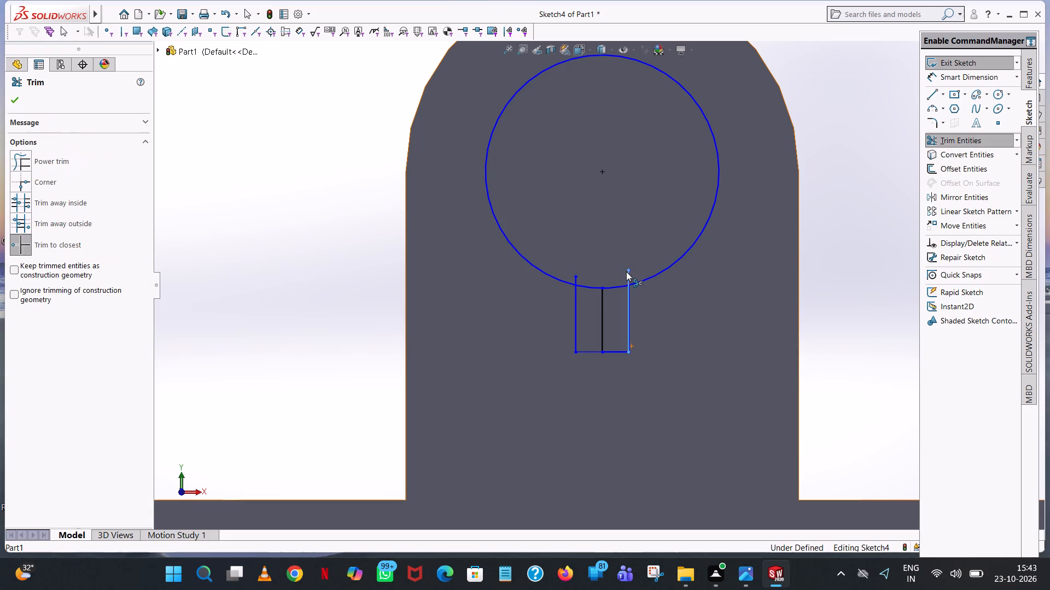
{"action": "left_click", "coordinate": [573, 279]}
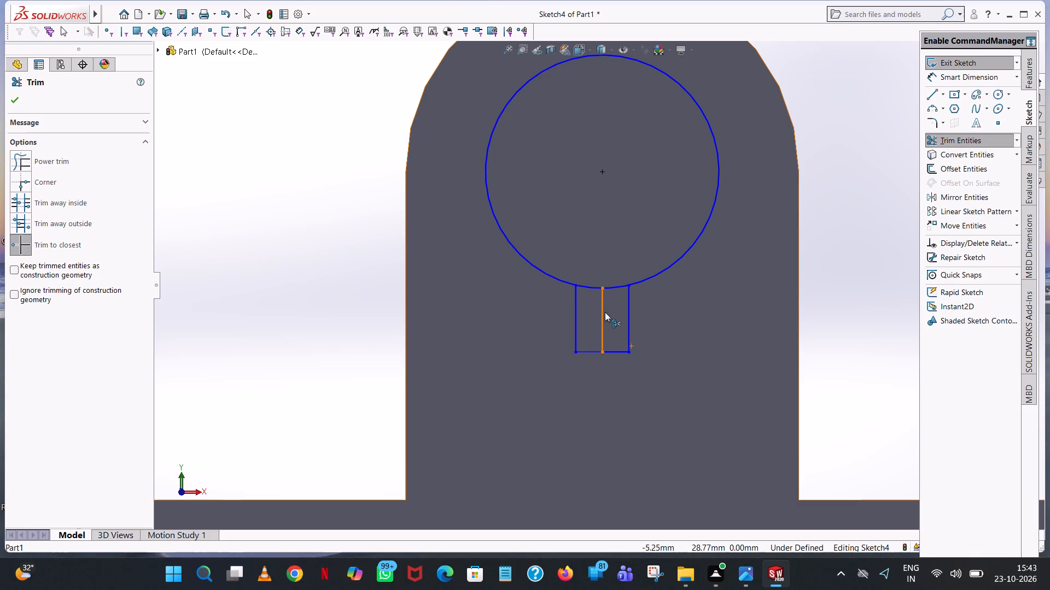
{"action": "left_click", "coordinate": [605, 312]}
{"action": "left_click", "coordinate": [597, 290]}
Dimension the bore arc's radius.
{"action": "scroll", "coordinate": [635, 290], "scroll_direction": "up", "scroll_amount": 2}
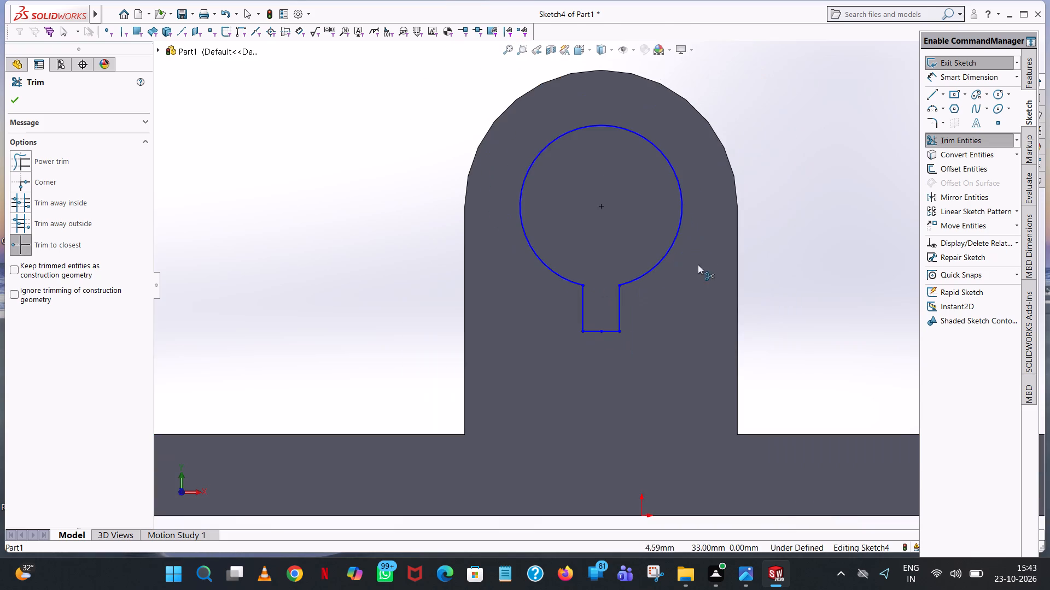
{"action": "scroll", "coordinate": [710, 222], "scroll_direction": "up", "scroll_amount": 3}
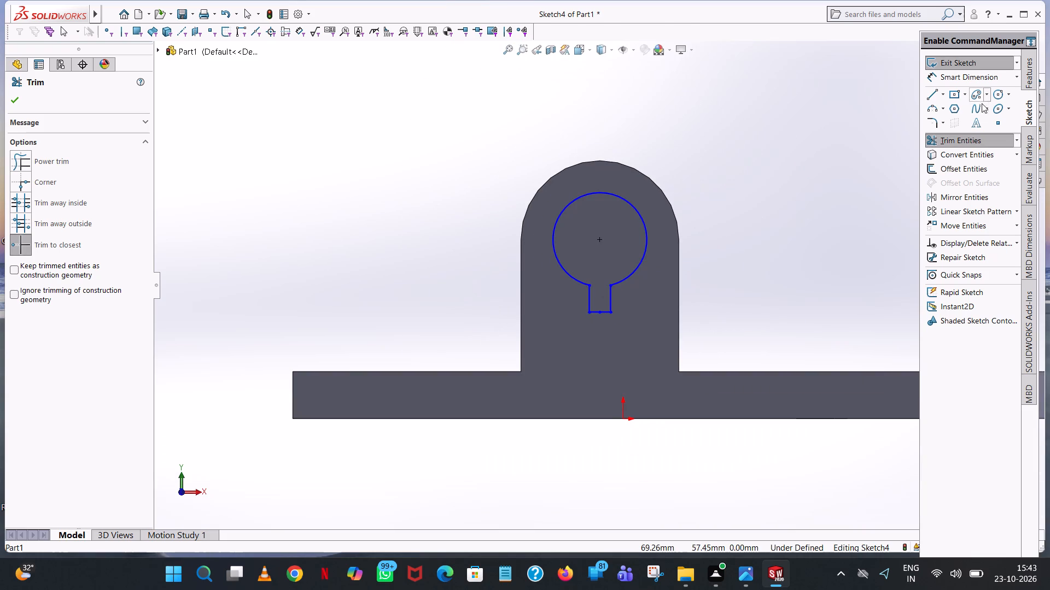
{"action": "left_click", "coordinate": [950, 76]}
{"action": "left_click", "coordinate": [604, 193]}
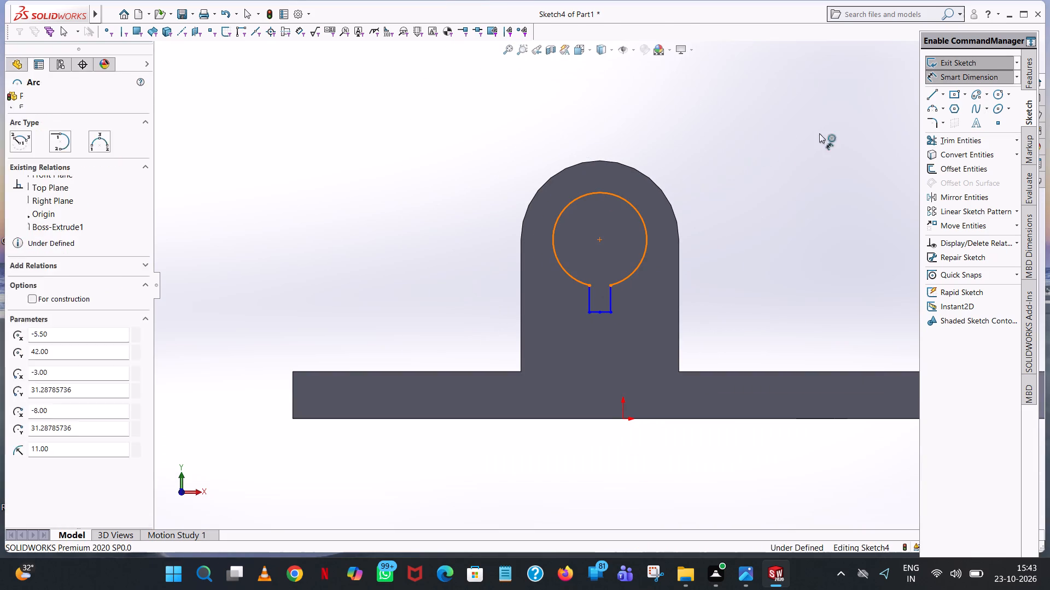
{"action": "left_click", "coordinate": [819, 133]}
{"action": "left_click", "coordinate": [777, 116]}
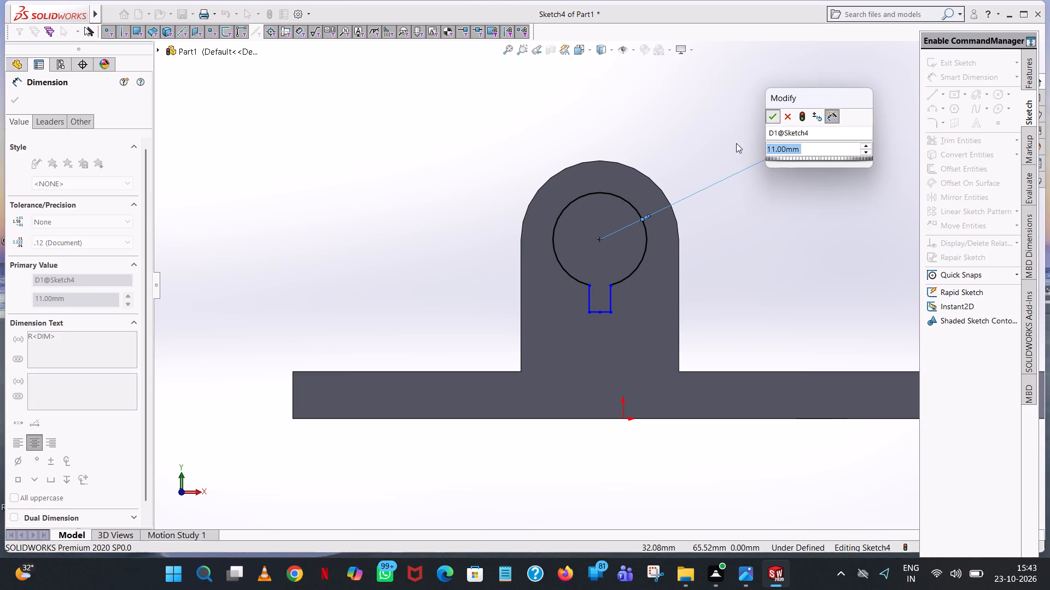
Dimension the length of the keyway's right side line.
{"action": "left_click", "coordinate": [610, 295]}
{"action": "left_click", "coordinate": [766, 275]}
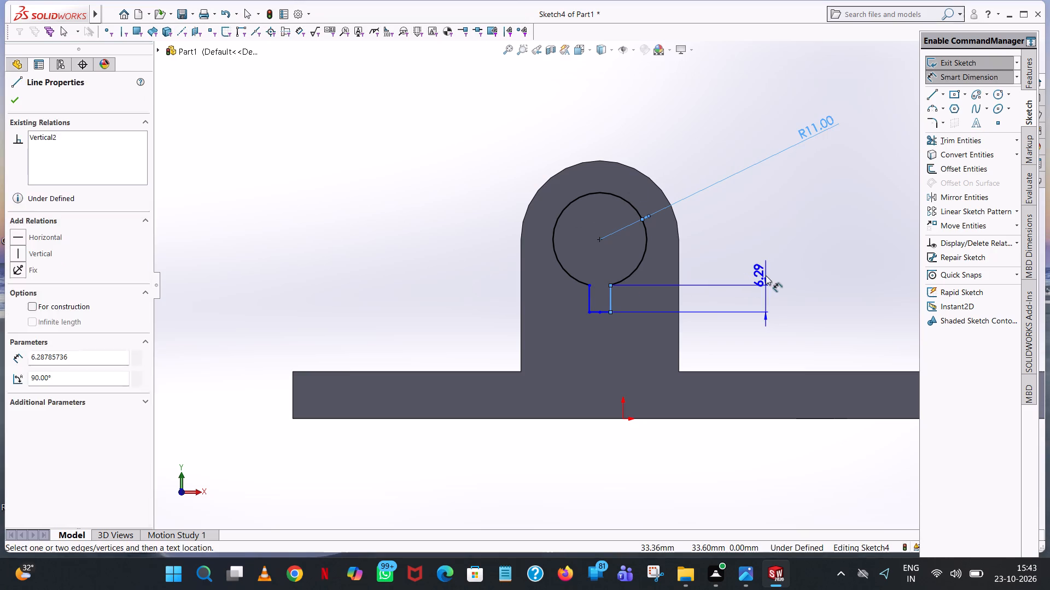
{"action": "left_click", "coordinate": [716, 255]}
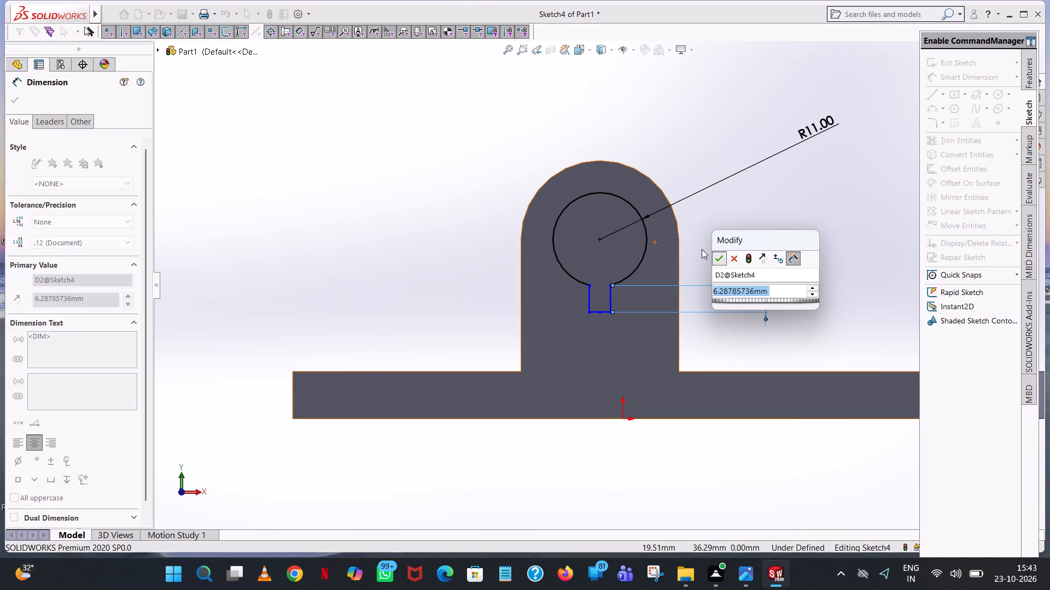
{"action": "left_click", "coordinate": [688, 229]}
Dimension the keyway's width between its two bottom corners.
{"action": "left_click", "coordinate": [588, 312]}
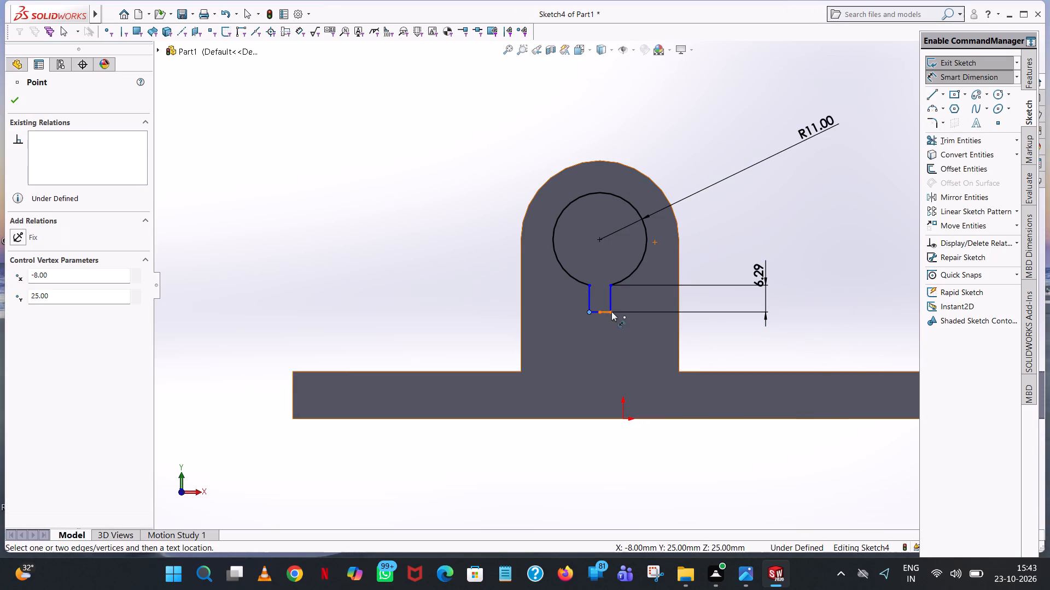
{"action": "left_click", "coordinate": [611, 311]}
{"action": "left_click", "coordinate": [591, 493]}
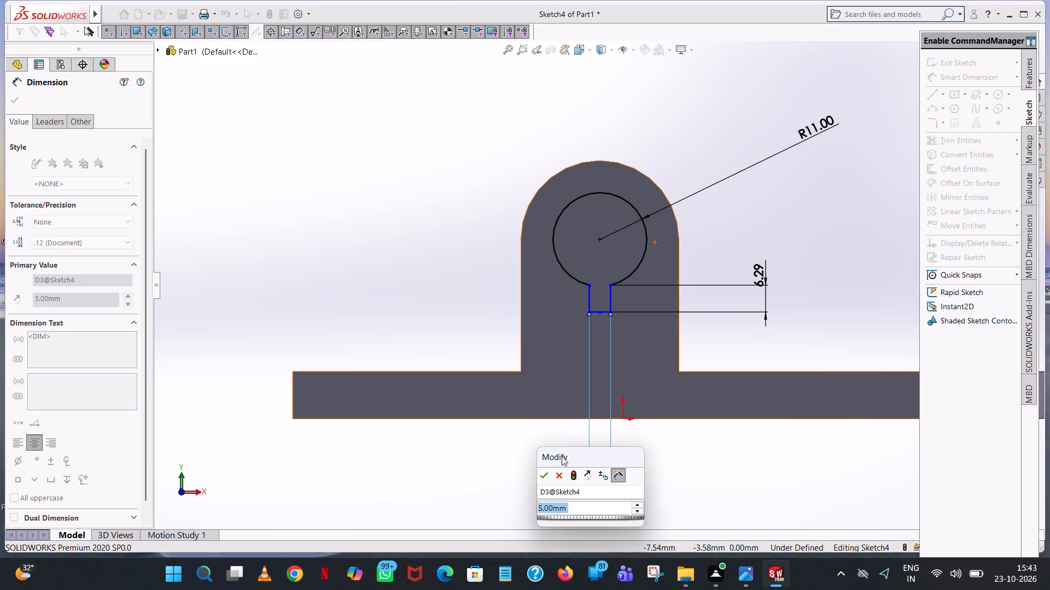
{"action": "left_click", "coordinate": [539, 473]}
{"action": "left_click", "coordinate": [393, 286]}
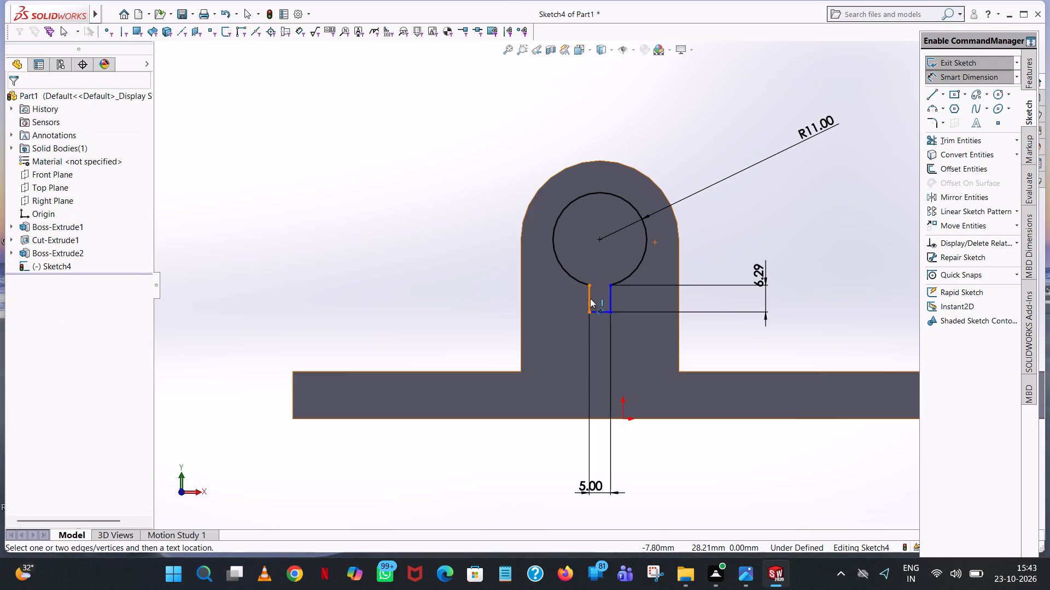
Dimension the length of the keyway's left side line.
{"action": "left_click", "coordinate": [590, 298]}
{"action": "left_click", "coordinate": [407, 302]}
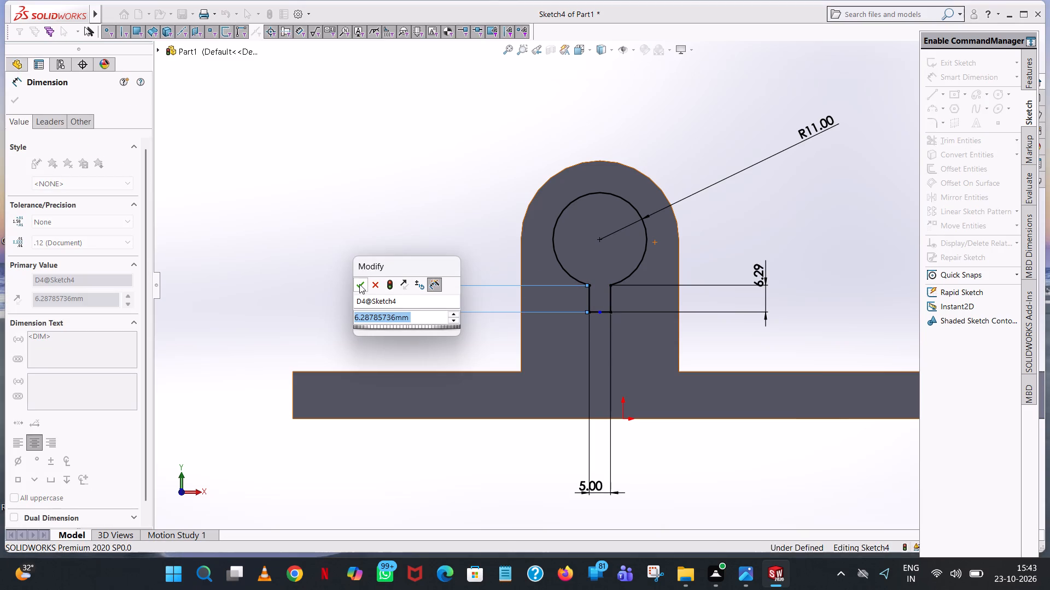
{"action": "left_click", "coordinate": [358, 283]}
{"action": "left_click", "coordinate": [438, 185]}
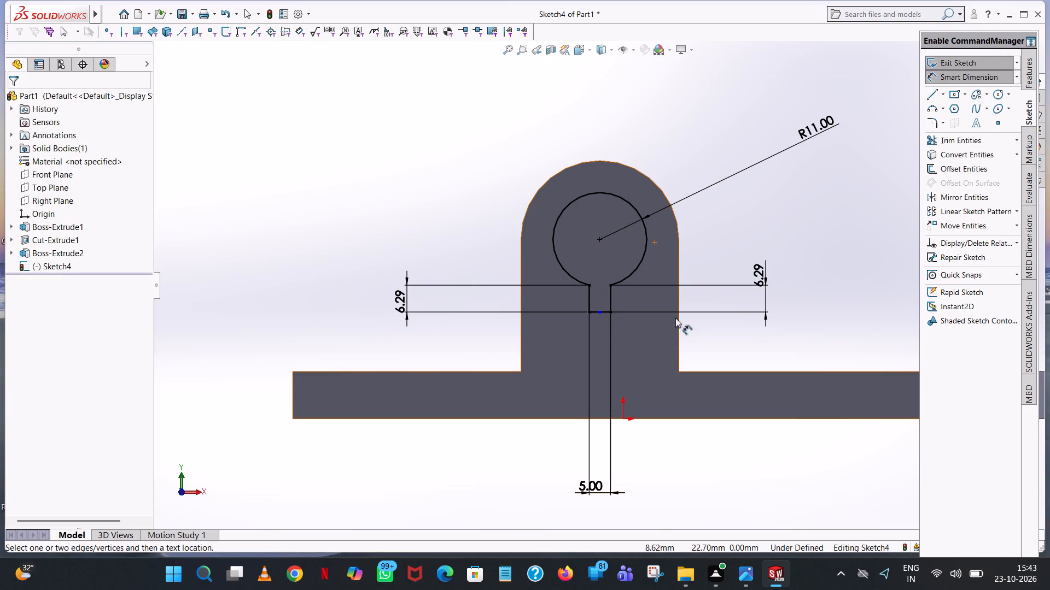
{"action": "left_click", "coordinate": [746, 211]}
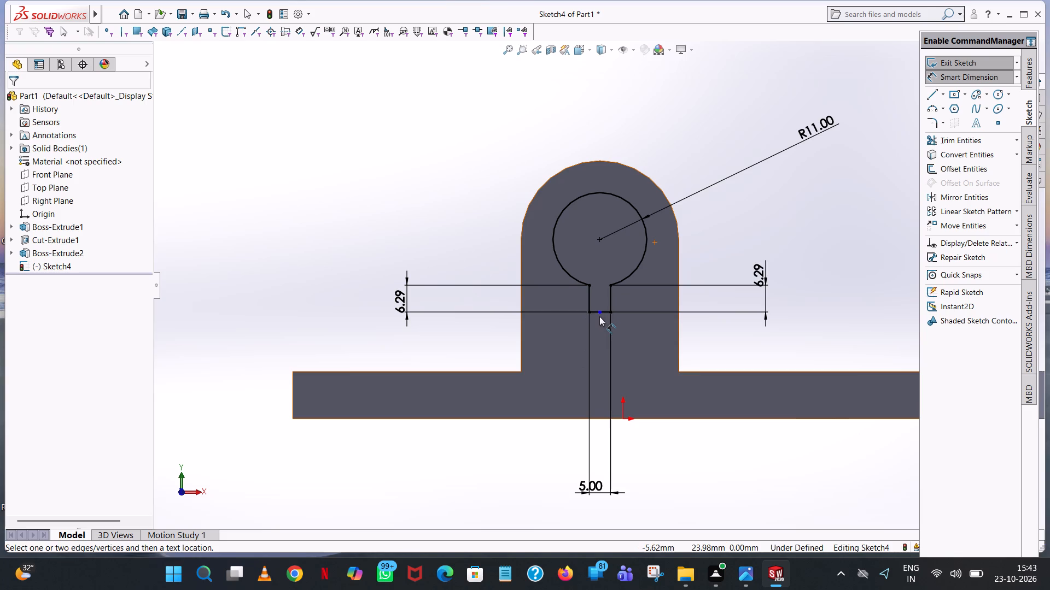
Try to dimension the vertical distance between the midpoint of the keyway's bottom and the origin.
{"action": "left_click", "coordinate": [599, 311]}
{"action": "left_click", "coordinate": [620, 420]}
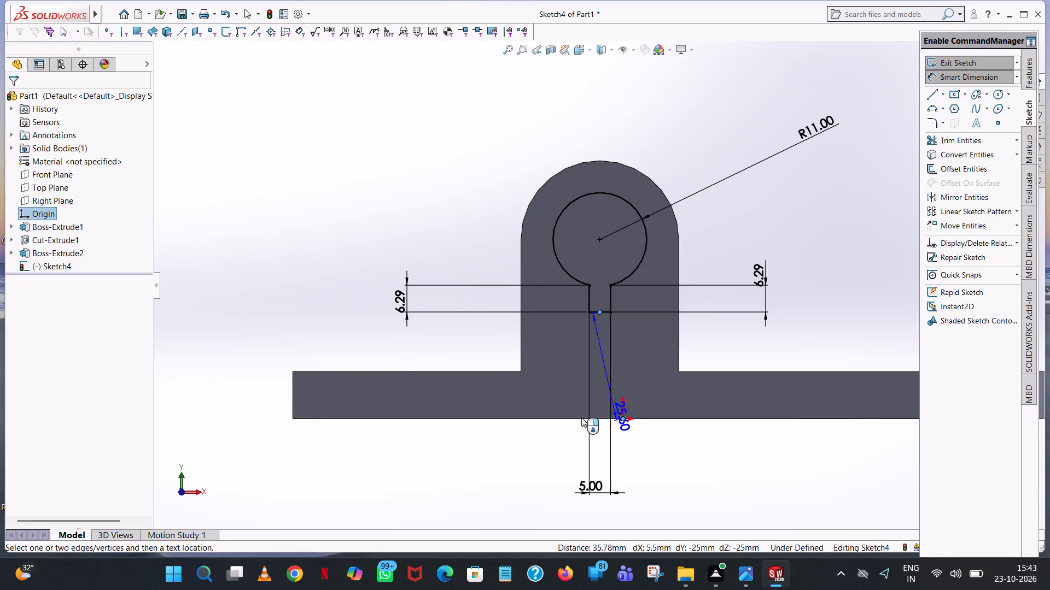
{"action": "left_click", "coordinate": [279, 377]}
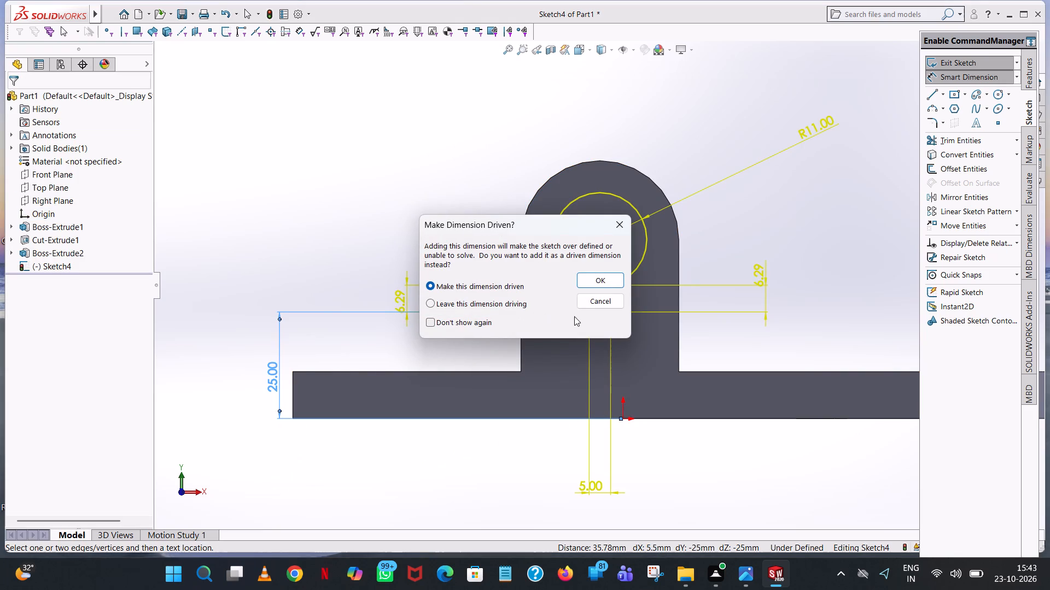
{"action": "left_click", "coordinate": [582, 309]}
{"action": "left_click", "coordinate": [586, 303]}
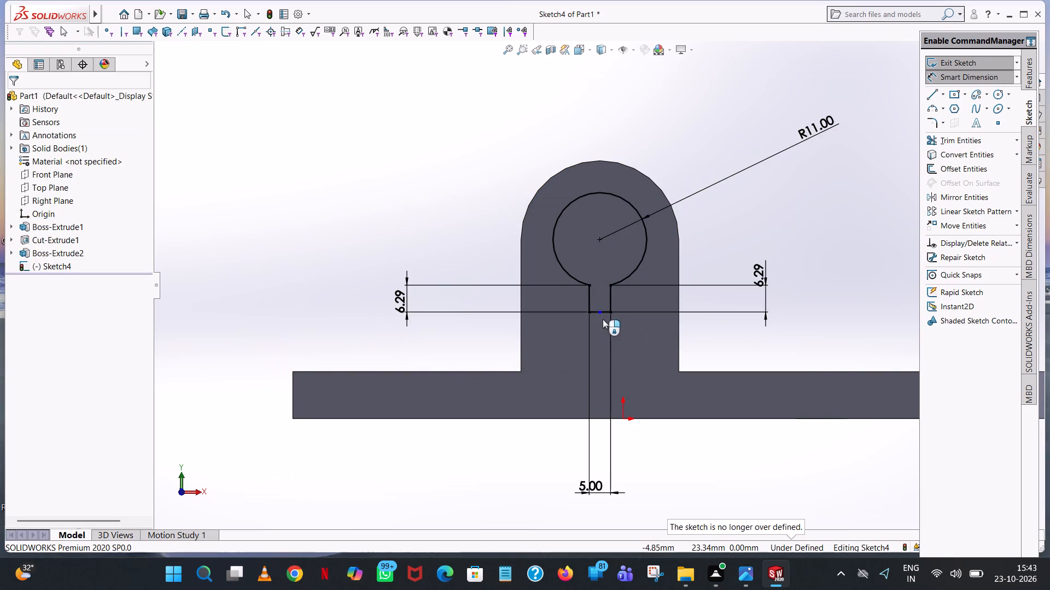
Dimension the vertical distance between the midpoint of the keyway's bottom and the bore centre.
{"action": "left_click", "coordinate": [597, 311]}
{"action": "left_click", "coordinate": [597, 242]}
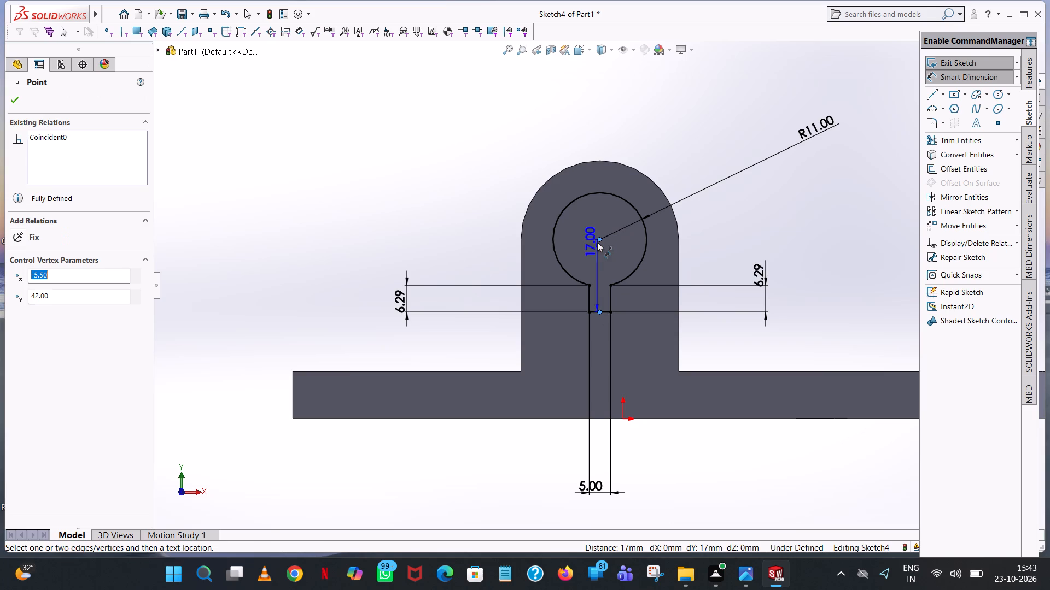
{"action": "left_click", "coordinate": [338, 258]}
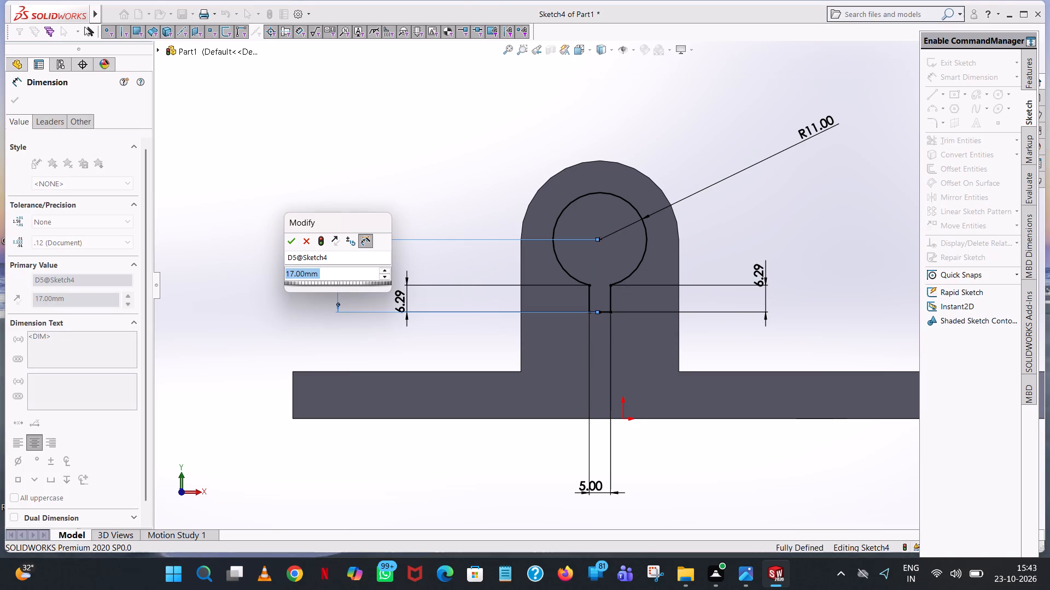
{"action": "left_click", "coordinate": [285, 240]}
{"action": "left_click", "coordinate": [475, 150]}
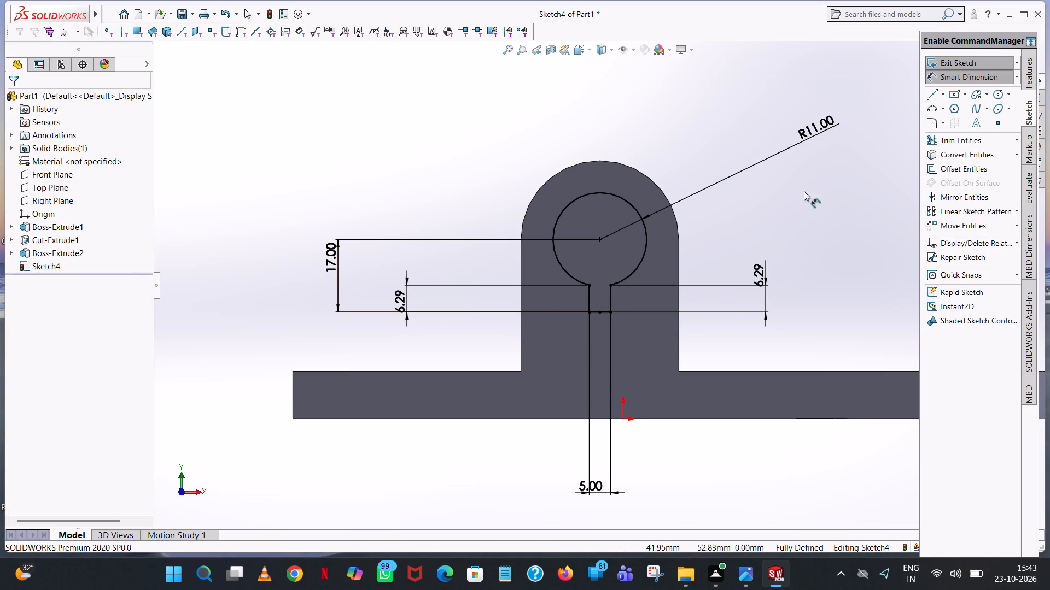
Cut-extrude the bore and keyway profile through the boss with a Blind depth of 68 mm.
{"action": "left_click", "coordinate": [1025, 80]}
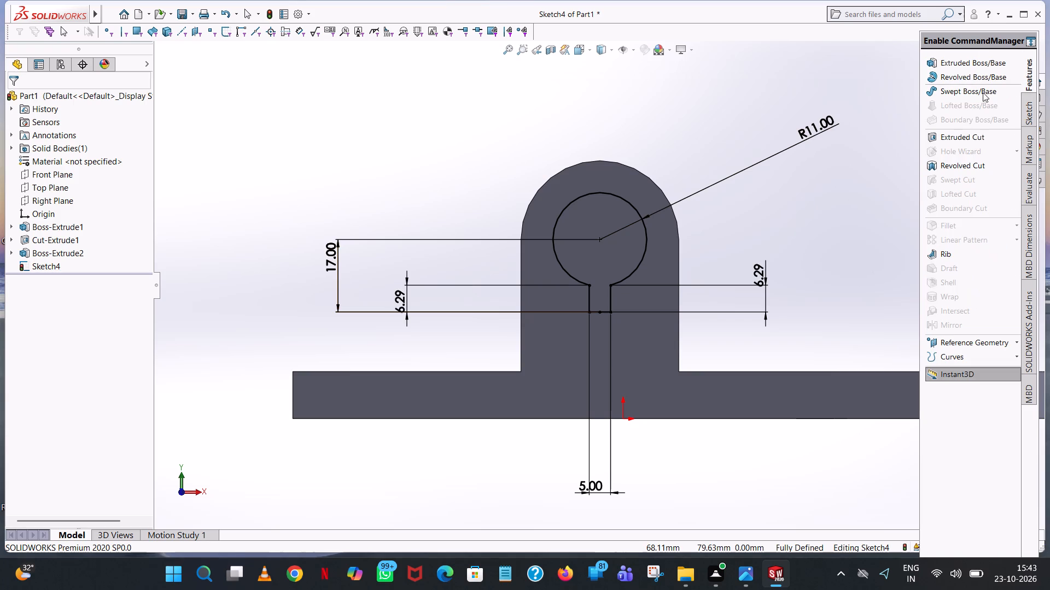
{"action": "left_click", "coordinate": [933, 135]}
{"action": "middle_click_drag", "start_coordinate": [775, 216], "coordinate": [656, 237]}
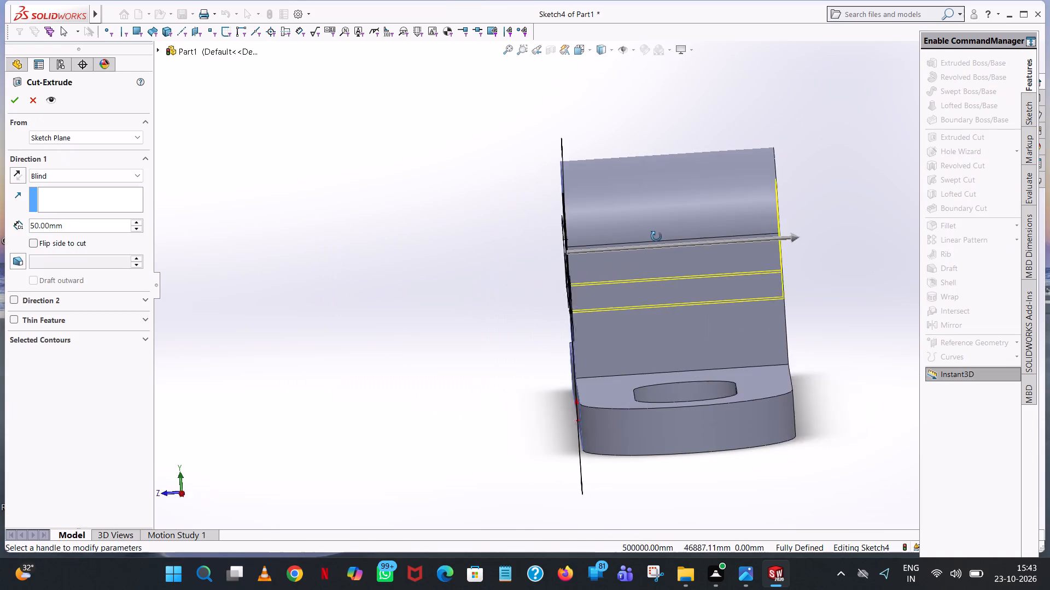
{"action": "middle_click_drag", "start_coordinate": [656, 237], "coordinate": [656, 237]}
{"action": "left_click_drag", "start_coordinate": [801, 241], "coordinate": [860, 237]}
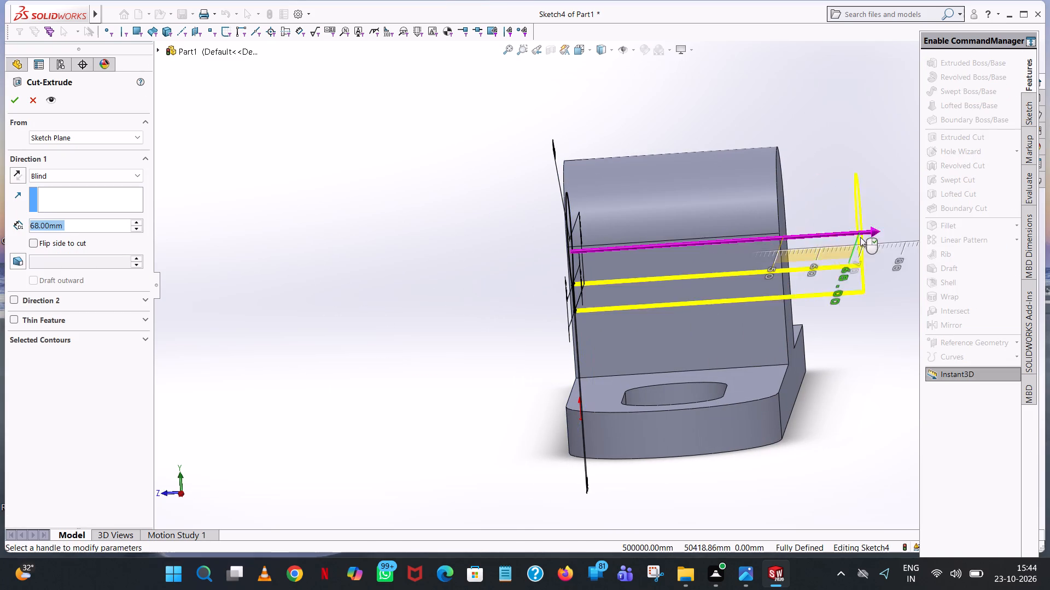
{"action": "left_click", "coordinate": [9, 92]}
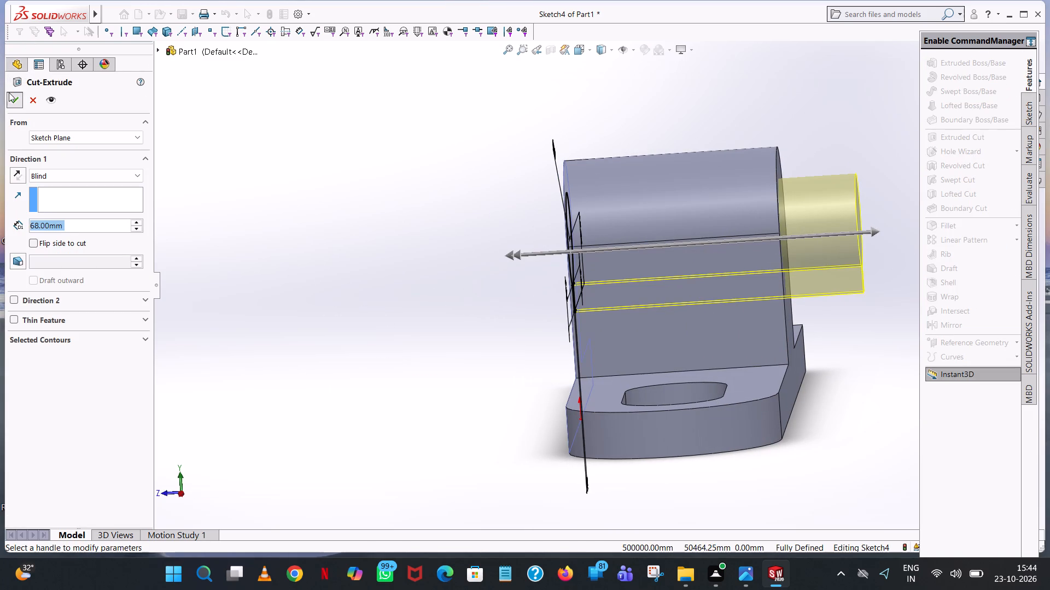
{"action": "left_click", "coordinate": [379, 265]}
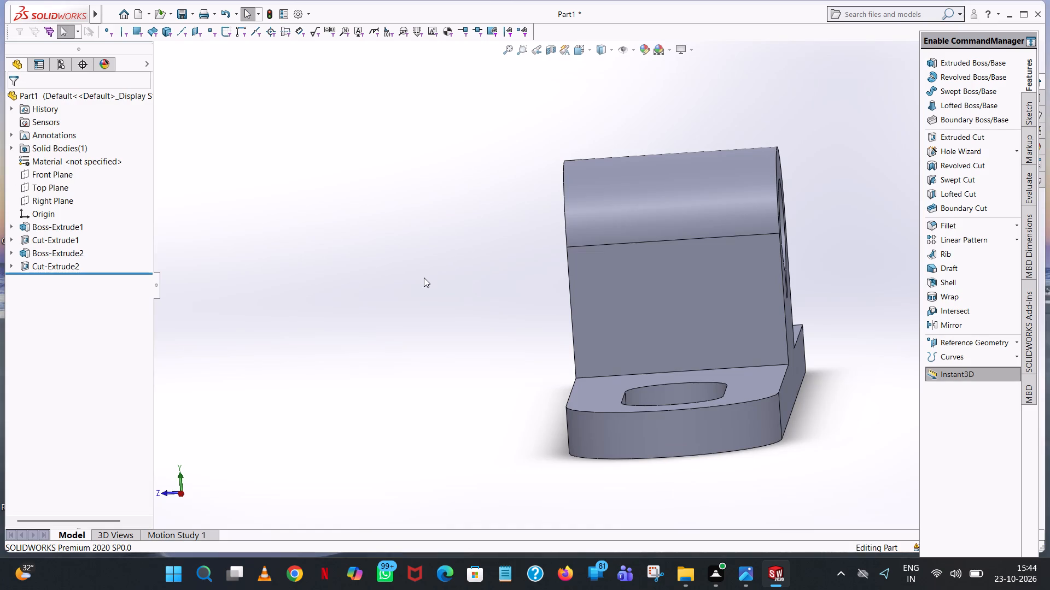
Examine the bore and keyway cut through the boss and the overall part.
{"action": "middle_click_drag", "start_coordinate": [432, 288], "coordinate": [542, 304]}
{"action": "scroll", "coordinate": [435, 292], "scroll_direction": "up", "scroll_amount": 1}
{"action": "middle_click_drag", "start_coordinate": [545, 287], "coordinate": [555, 323]}
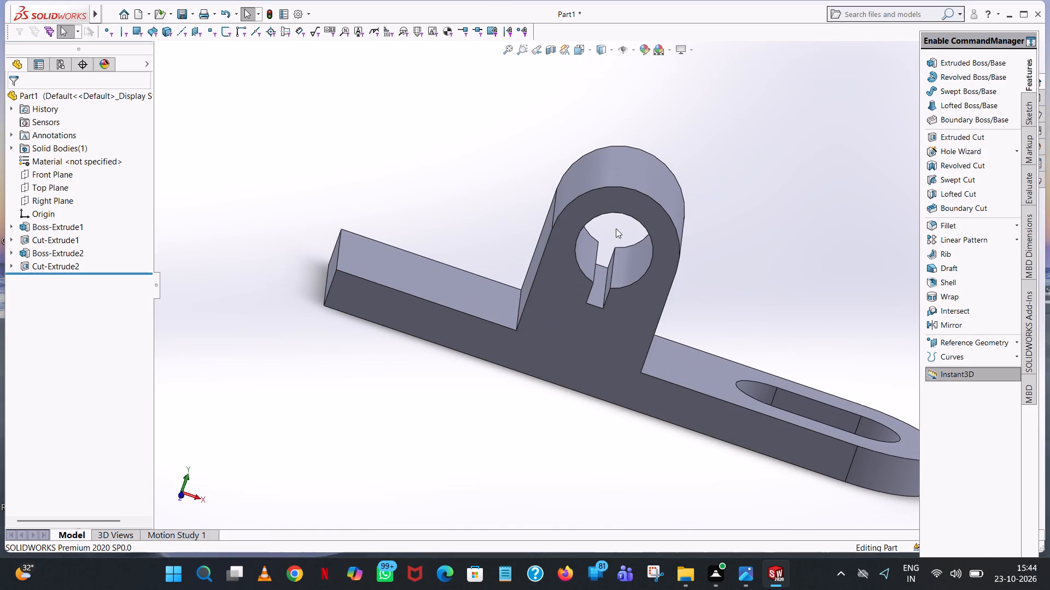
{"action": "scroll", "coordinate": [616, 226], "scroll_direction": "up", "scroll_amount": 4}
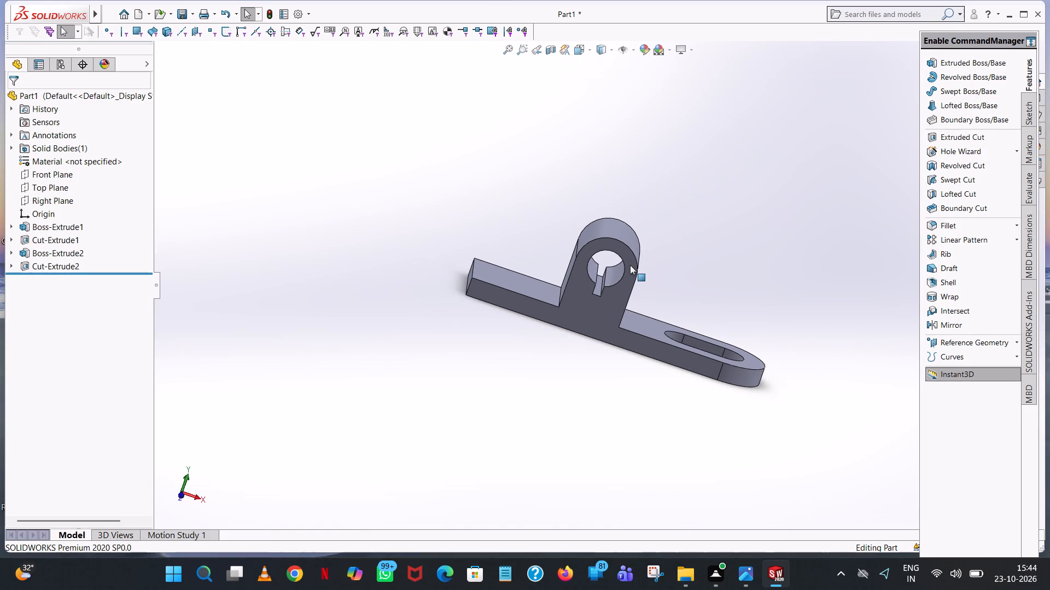
{"action": "scroll", "coordinate": [630, 265], "scroll_direction": "up", "scroll_amount": 4}
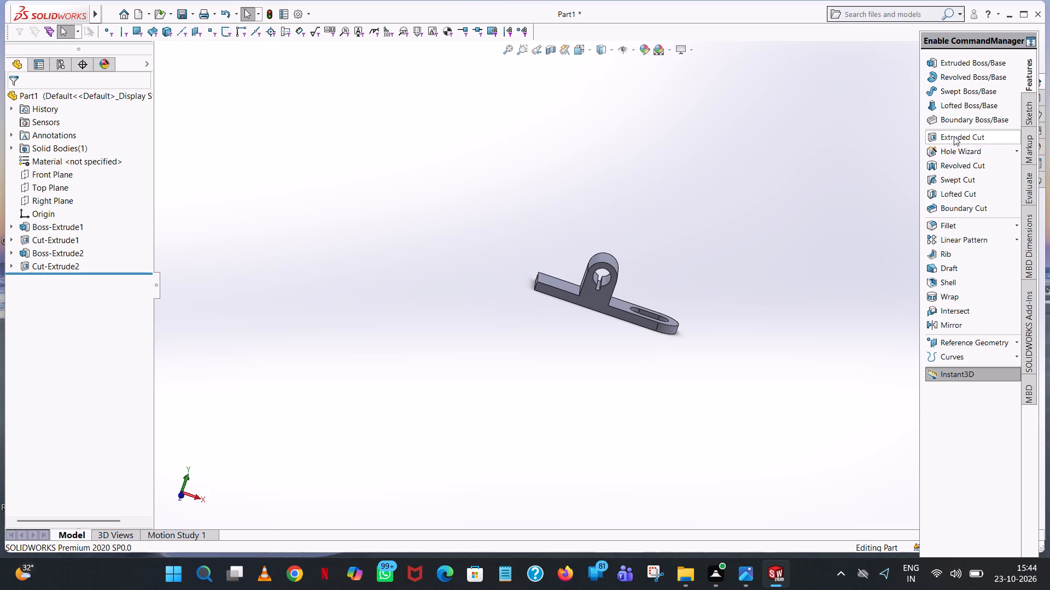
Start a new sketch on the Front Plane.
{"action": "left_click", "coordinate": [947, 68]}
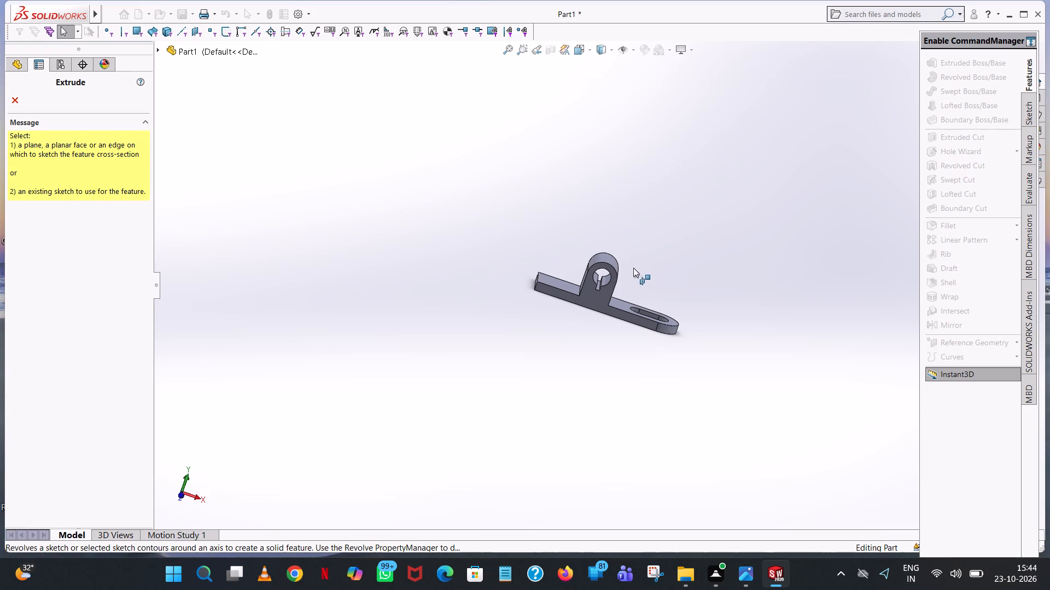
{"action": "left_click", "coordinate": [17, 96]}
{"action": "left_click", "coordinate": [54, 176]}
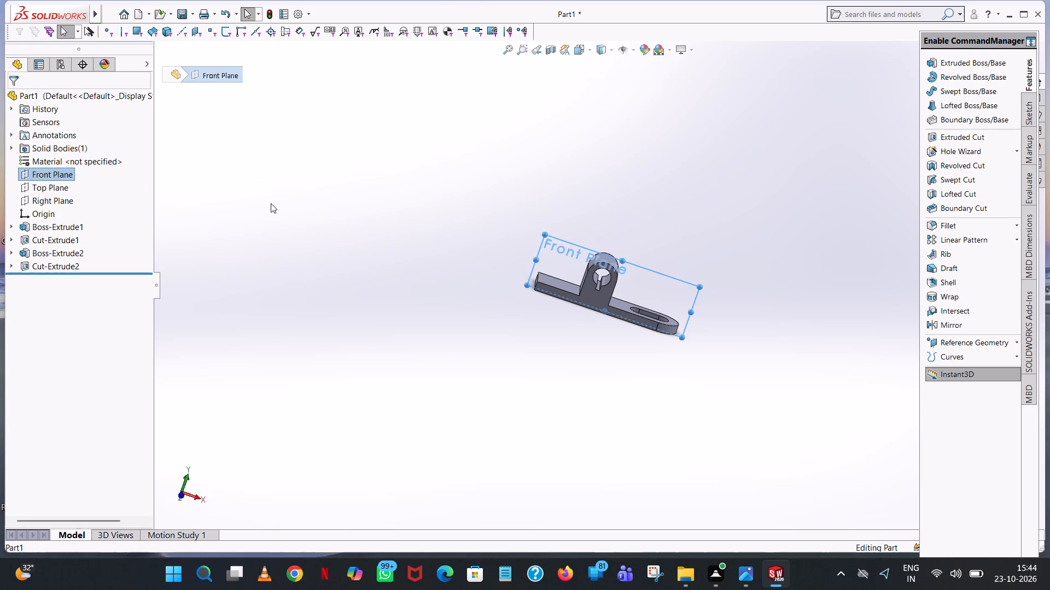
{"action": "middle_click_drag", "start_coordinate": [311, 256], "coordinate": [264, 378]}
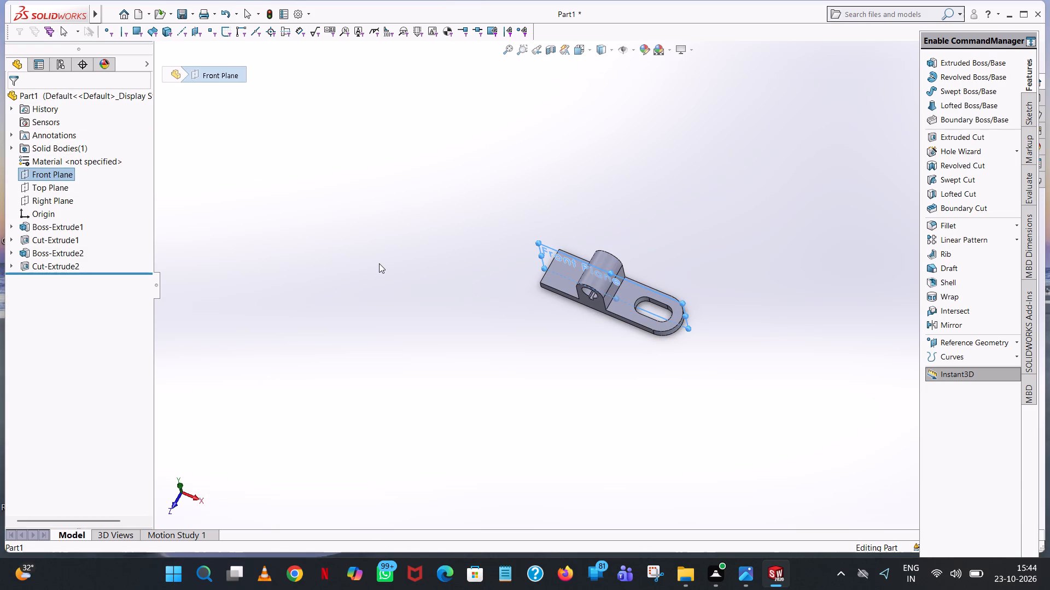
{"action": "scroll", "coordinate": [380, 263], "scroll_direction": "down", "scroll_amount": 1}
{"action": "scroll", "coordinate": [761, 333], "scroll_direction": "down", "scroll_amount": 4}
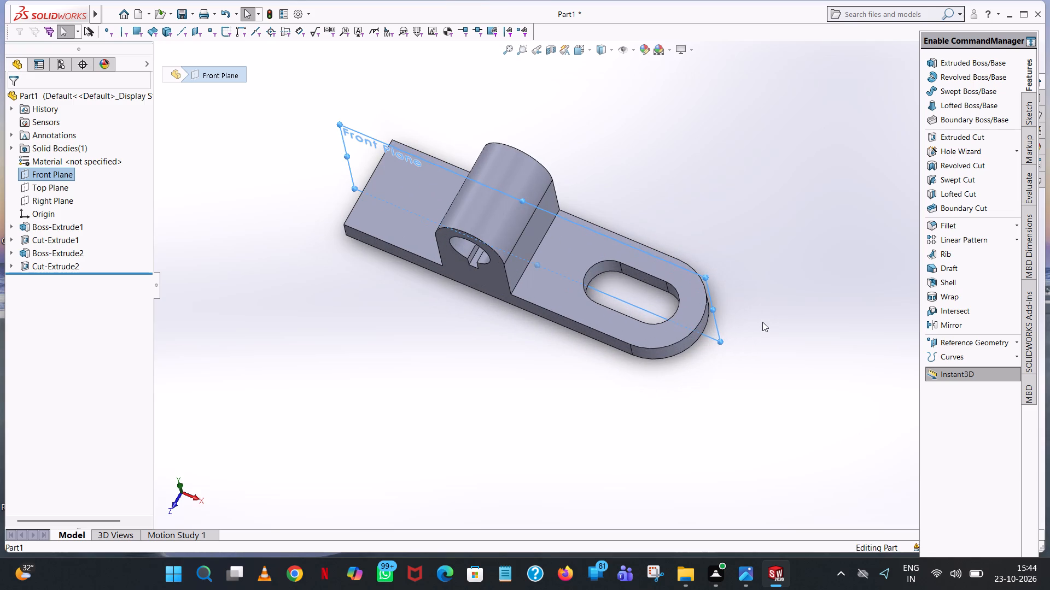
{"action": "middle_click_drag", "start_coordinate": [762, 322], "coordinate": [792, 297]}
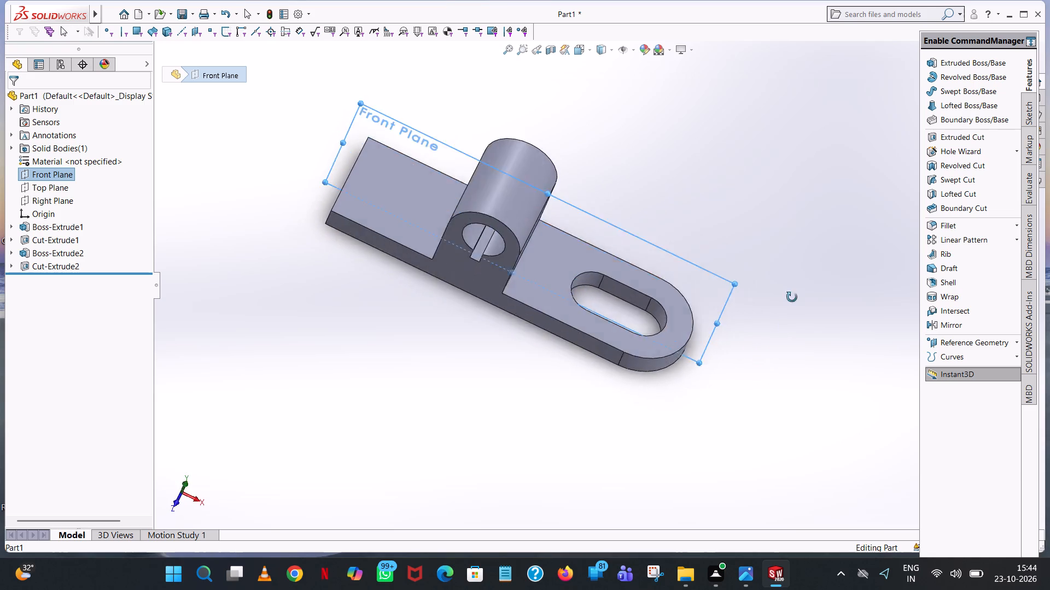
{"action": "middle_click_drag", "start_coordinate": [792, 297], "coordinate": [833, 246]}
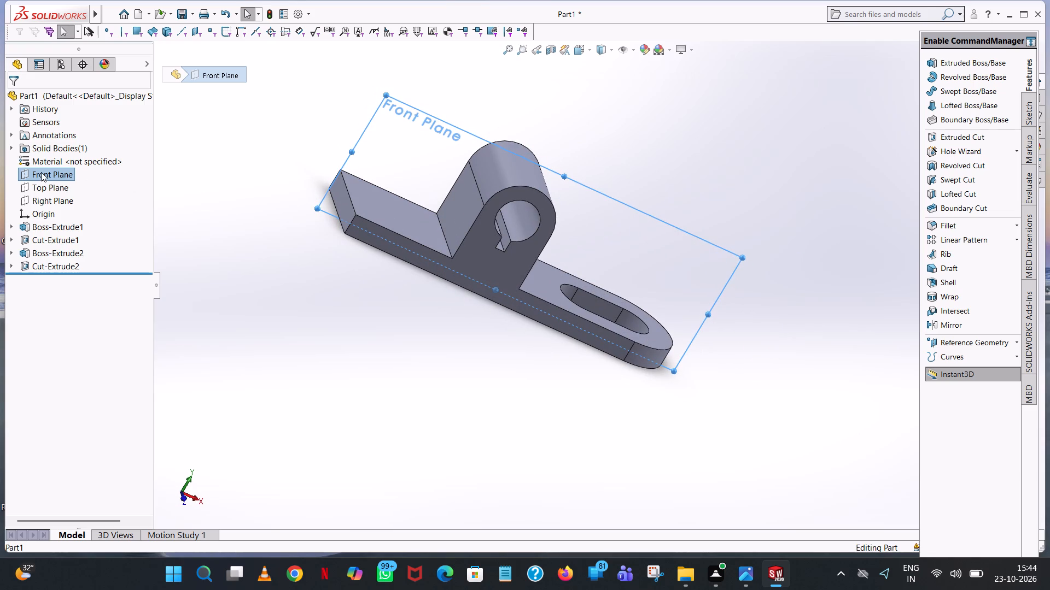
{"action": "left_click", "coordinate": [40, 170]}
{"action": "left_click", "coordinate": [258, 182]}
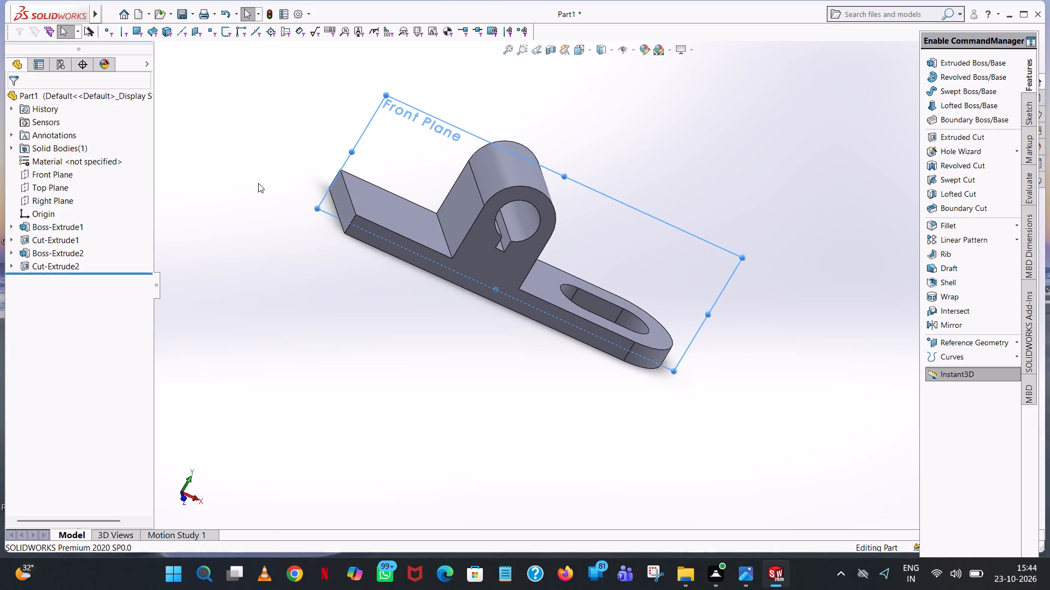
{"action": "left_click", "coordinate": [46, 173]}
{"action": "left_click", "coordinate": [57, 157]}
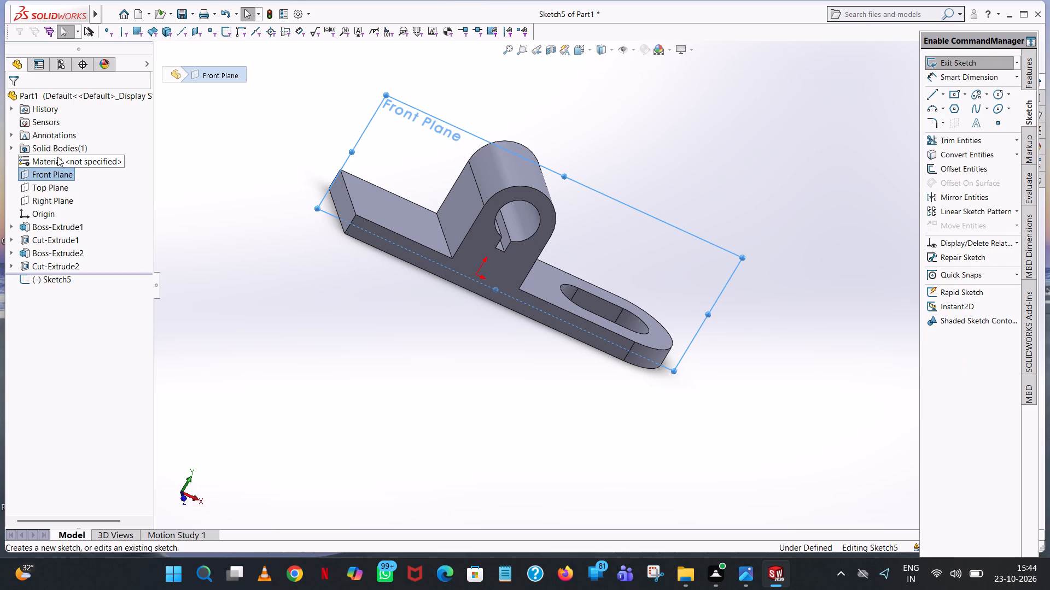
Extend the Front Plane's displayed upper boundary well above the rounded top of the boss.
{"action": "middle_click_drag", "start_coordinate": [708, 182], "coordinate": [714, 361]}
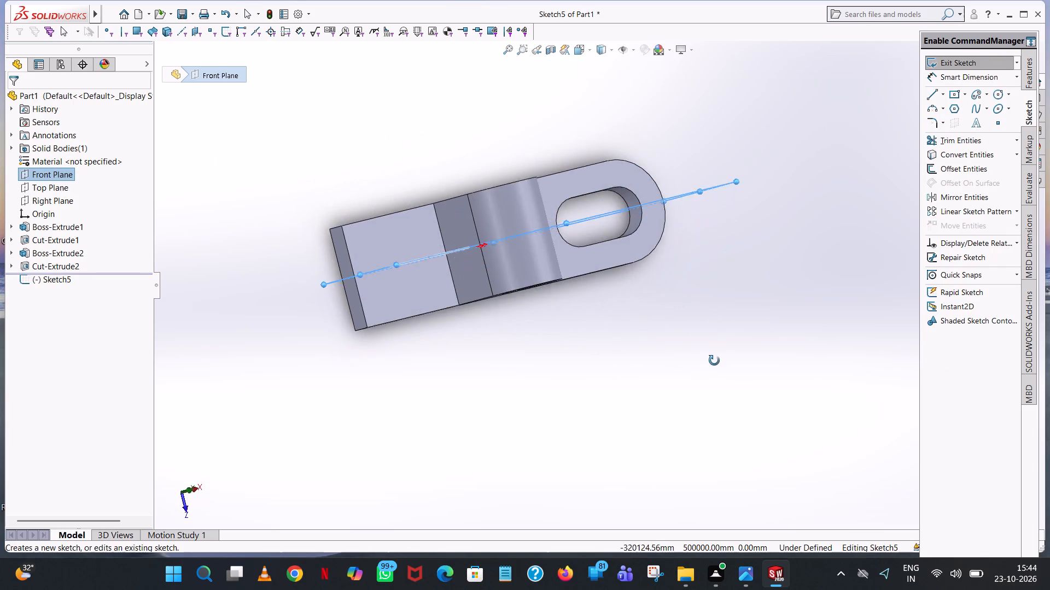
{"action": "middle_click_drag", "start_coordinate": [714, 361], "coordinate": [669, 237]}
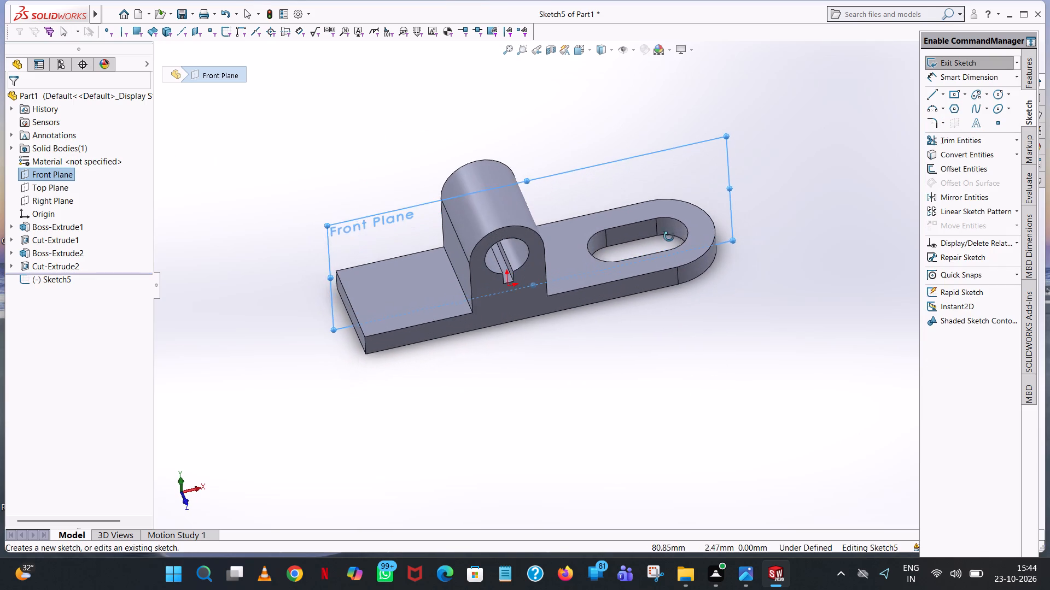
{"action": "middle_click_drag", "start_coordinate": [669, 237], "coordinate": [667, 232]}
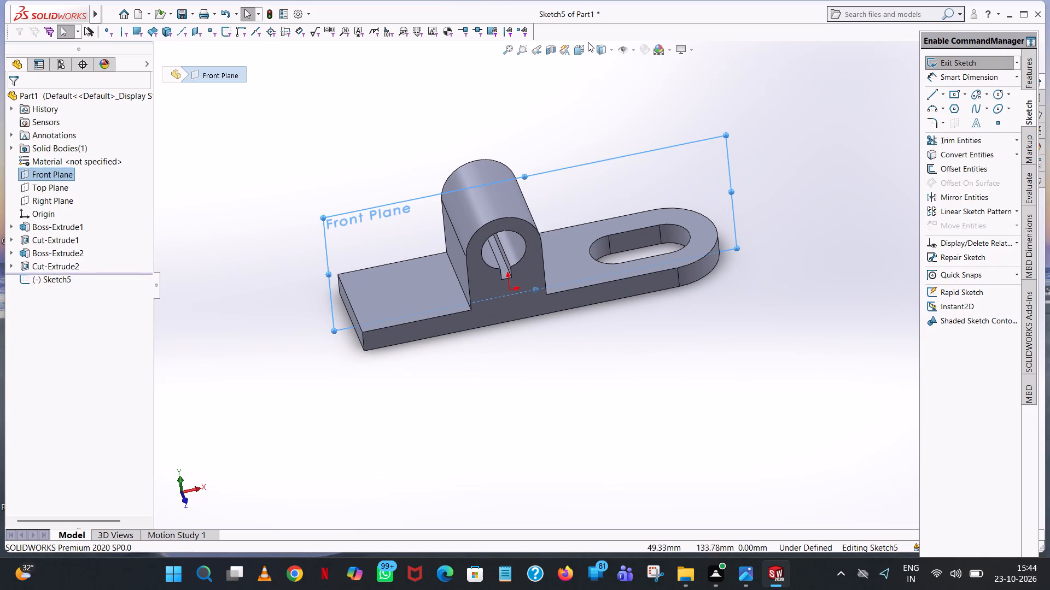
{"action": "left_click", "coordinate": [591, 50]}
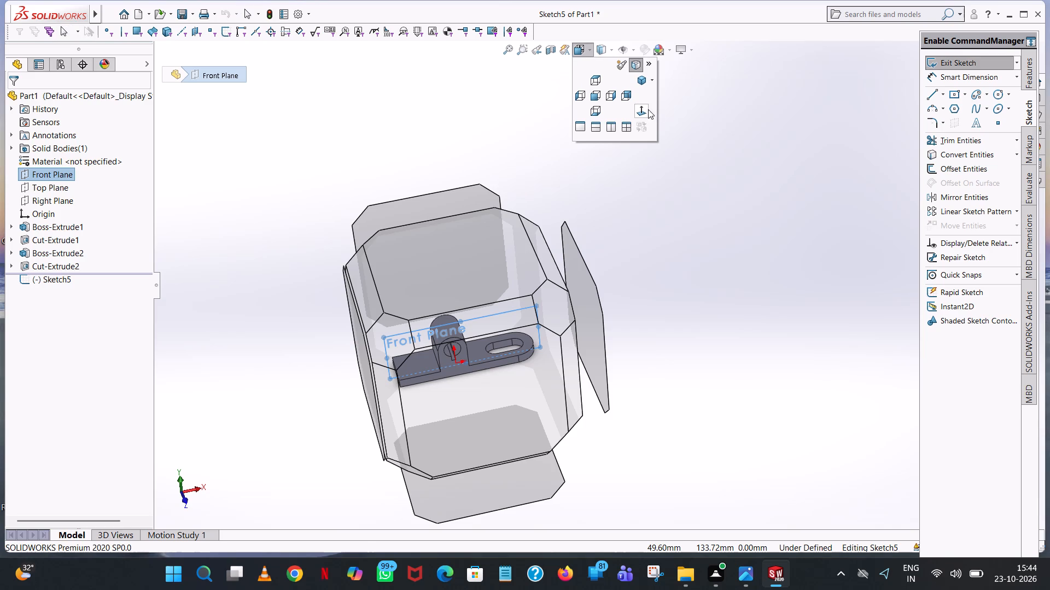
{"action": "left_click", "coordinate": [645, 109]}
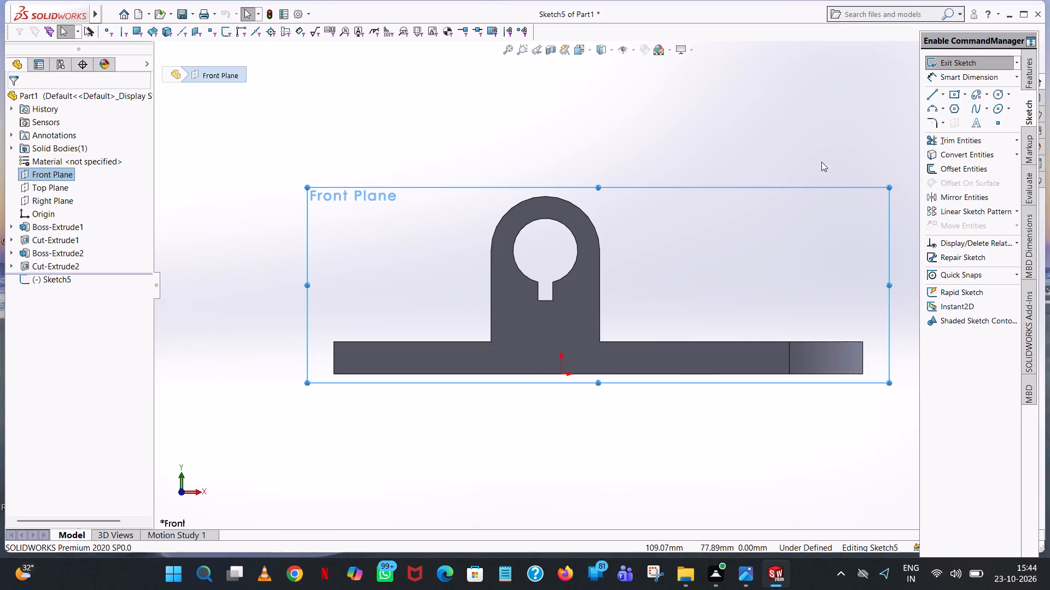
{"action": "left_click_drag", "start_coordinate": [596, 184], "coordinate": [628, 92]}
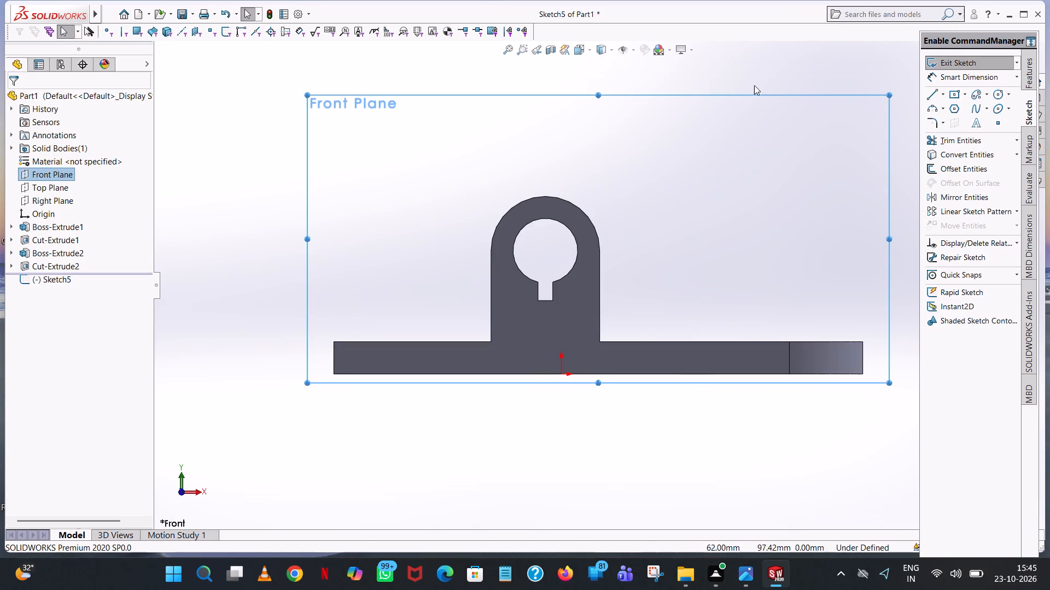
Sketch a slanted line about 45 mm long from the bore centre, rising towards the slotted end at about 57°.
{"action": "left_click", "coordinate": [931, 95]}
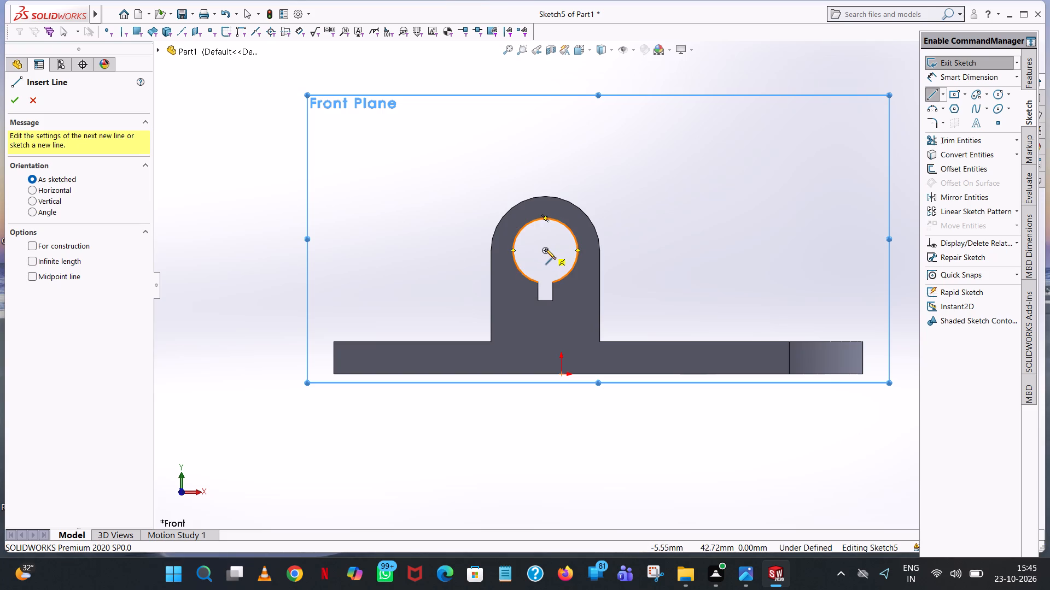
{"action": "left_click", "coordinate": [545, 249]}
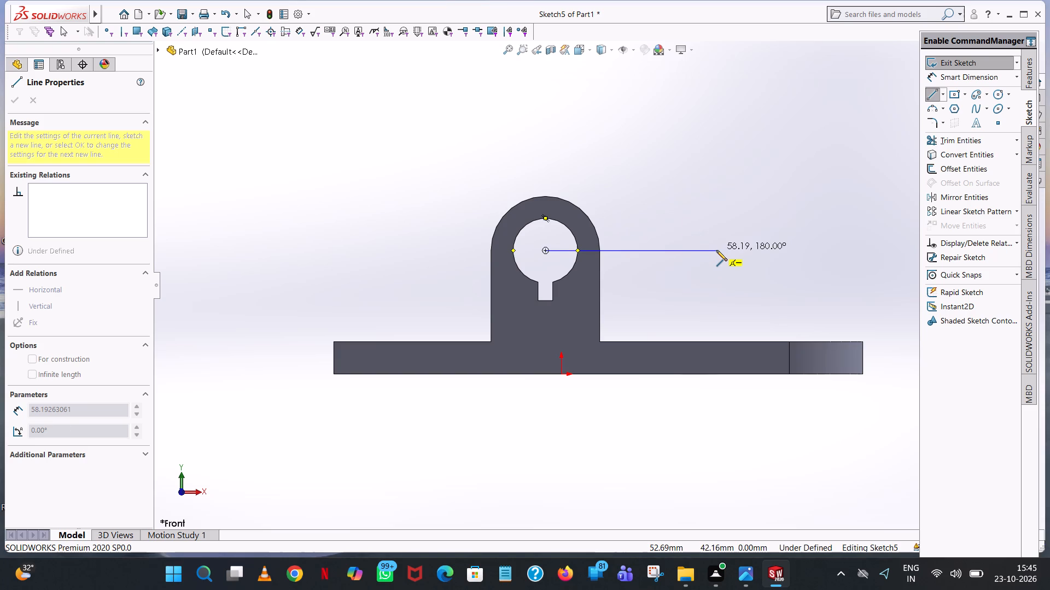
{"action": "left_click", "coordinate": [619, 140]}
{"action": "right_click", "coordinate": [619, 140]}
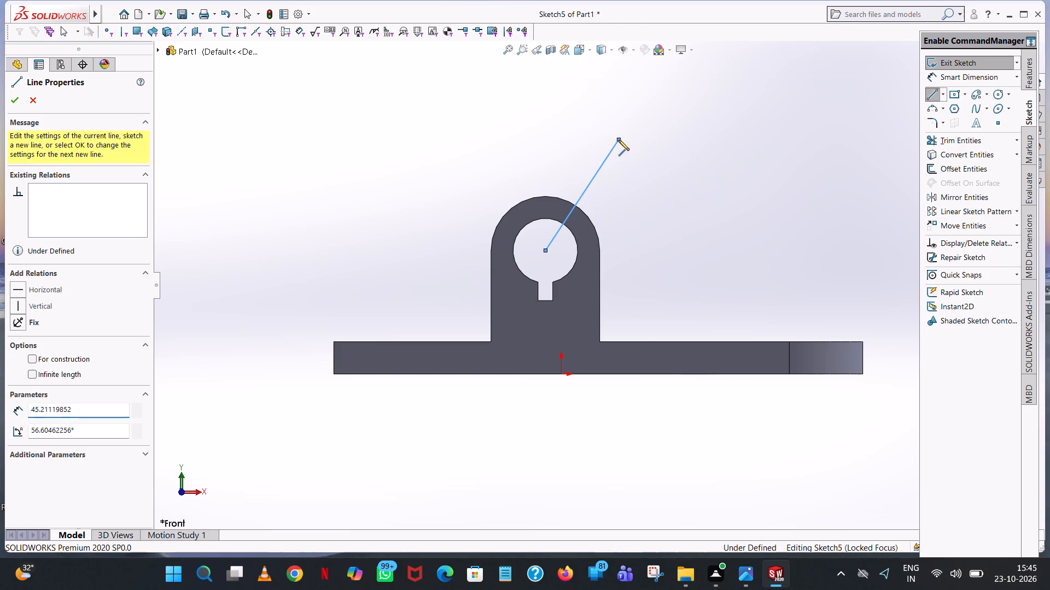
{"action": "left_click", "coordinate": [648, 150]}
Set the slanted line's length to 32 mm and its angle to 55°.
{"action": "left_click", "coordinate": [608, 152]}
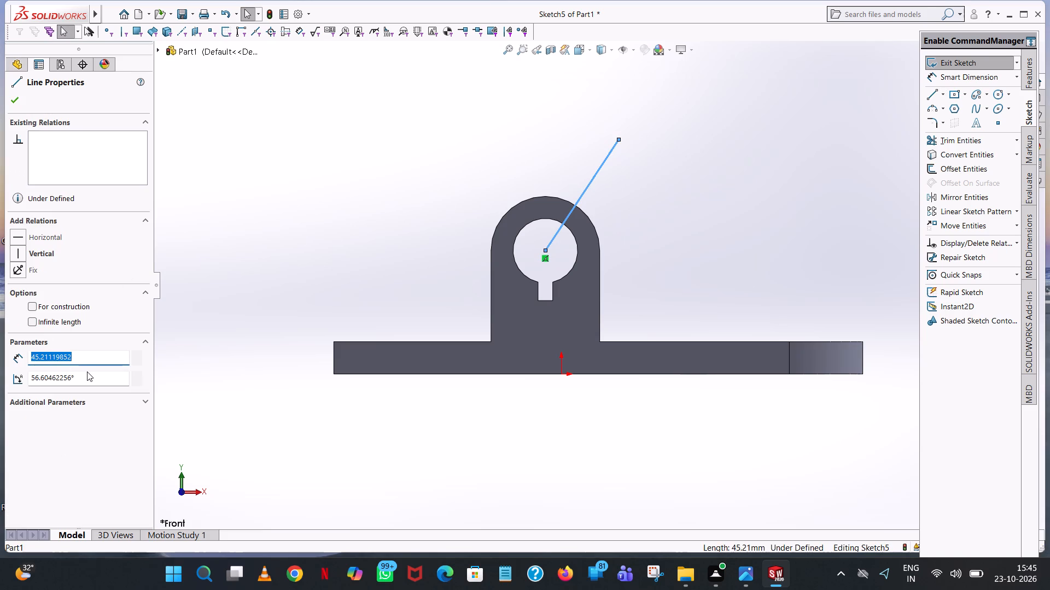
{"action": "type", "text": "55"}
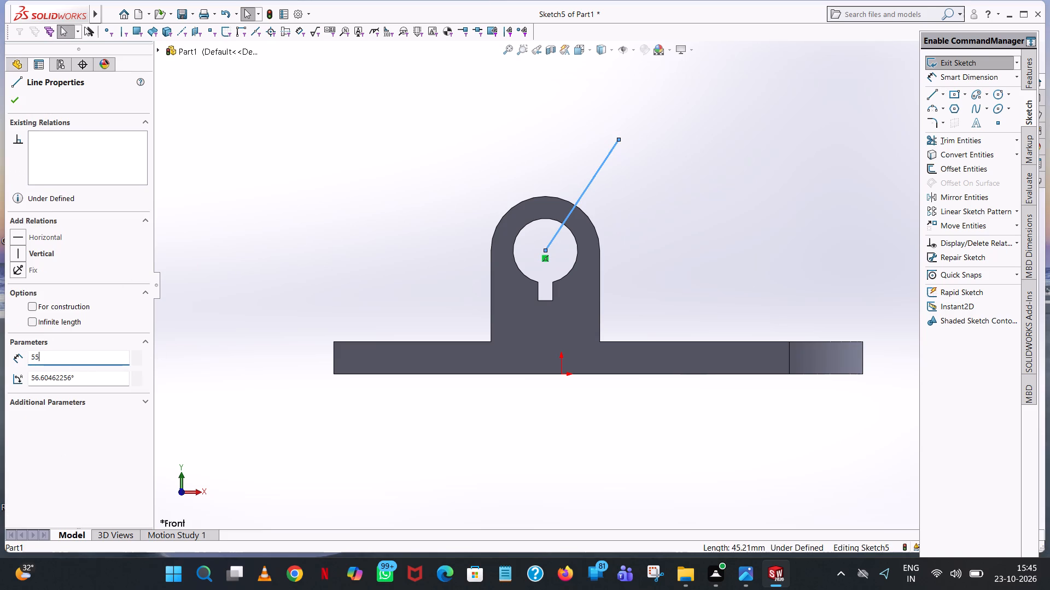
{"action": "double_click", "coordinate": [102, 381]}
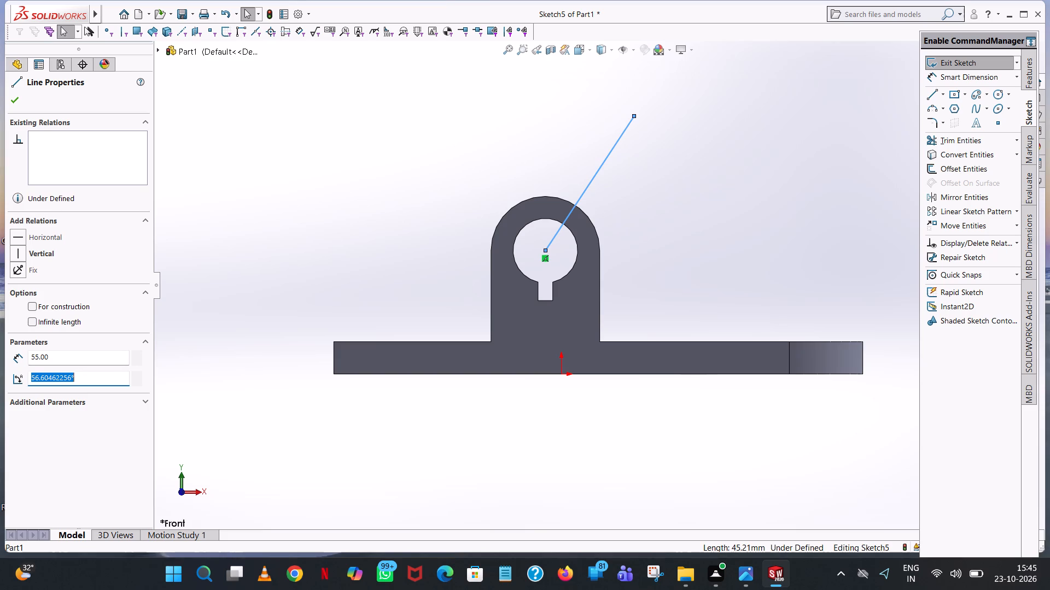
{"action": "type", "text": "55"}
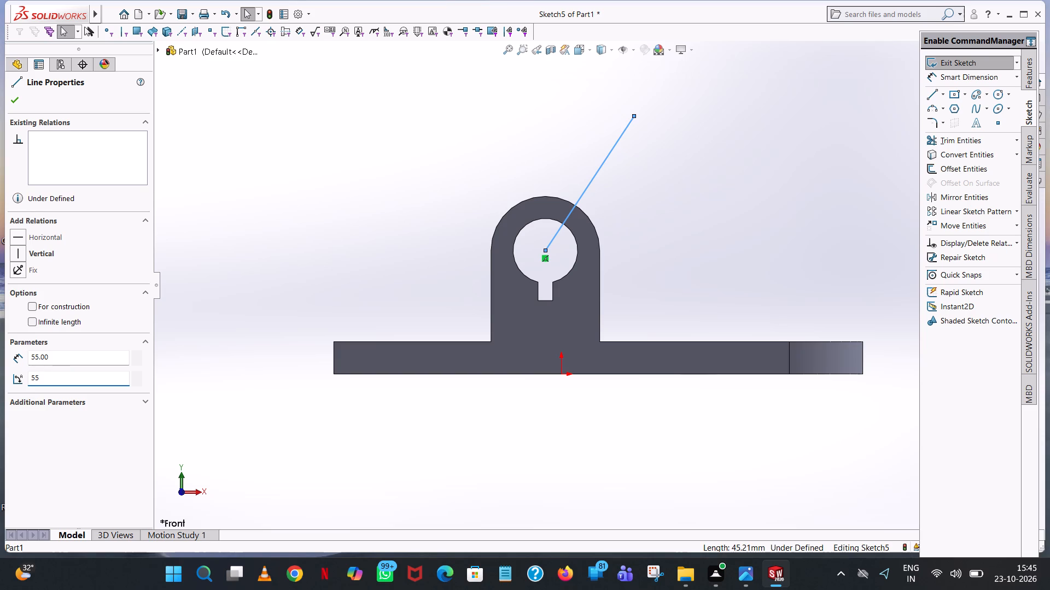
{"action": "double_click", "coordinate": [71, 358]}
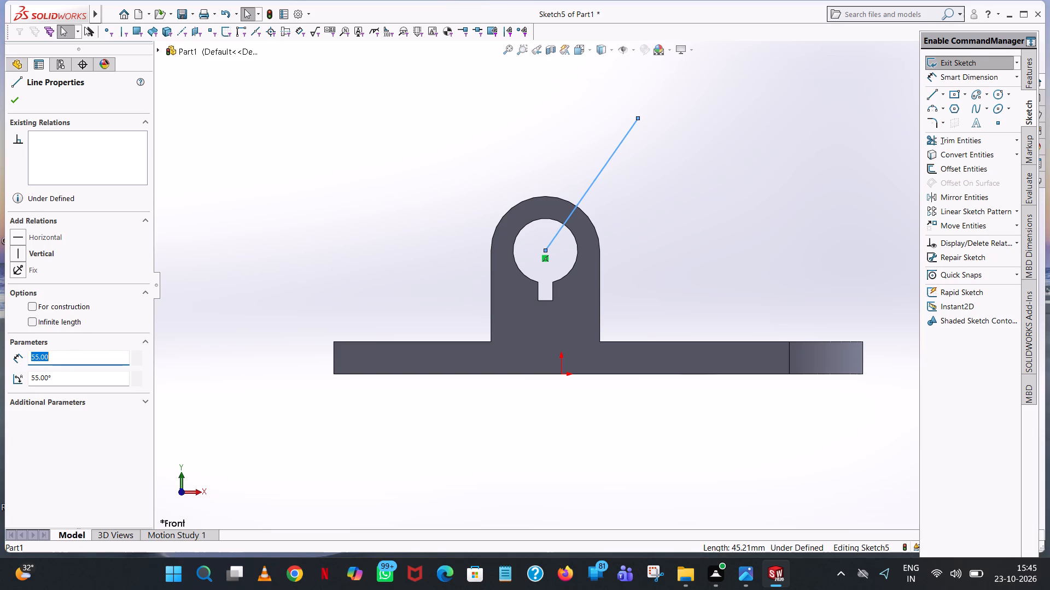
{"action": "type", "text": "32"}
{"action": "key", "text": "Return"}
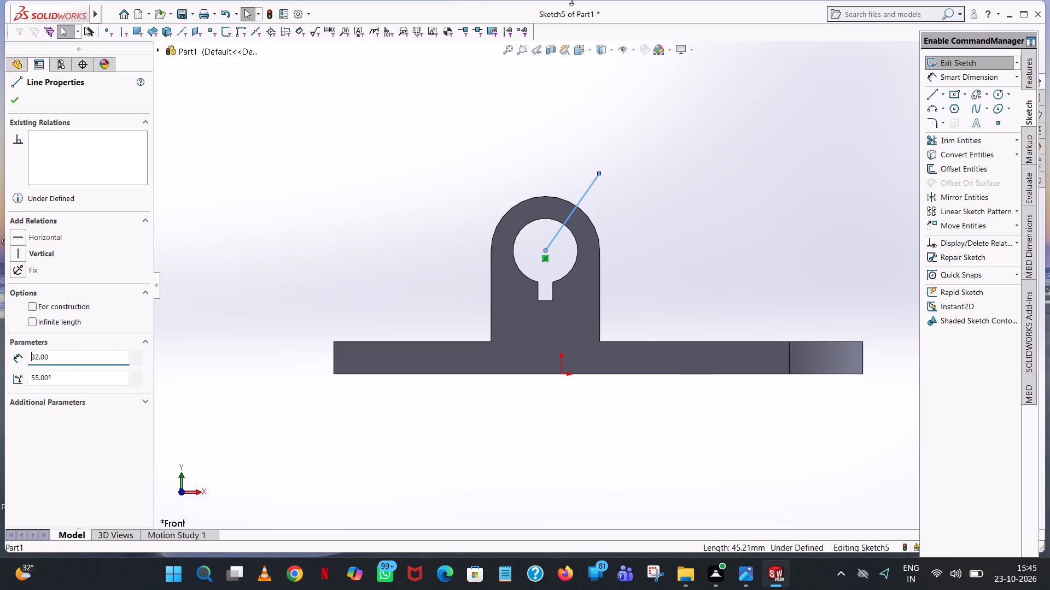
{"action": "left_click", "coordinate": [15, 106]}
{"action": "left_click", "coordinate": [488, 98]}
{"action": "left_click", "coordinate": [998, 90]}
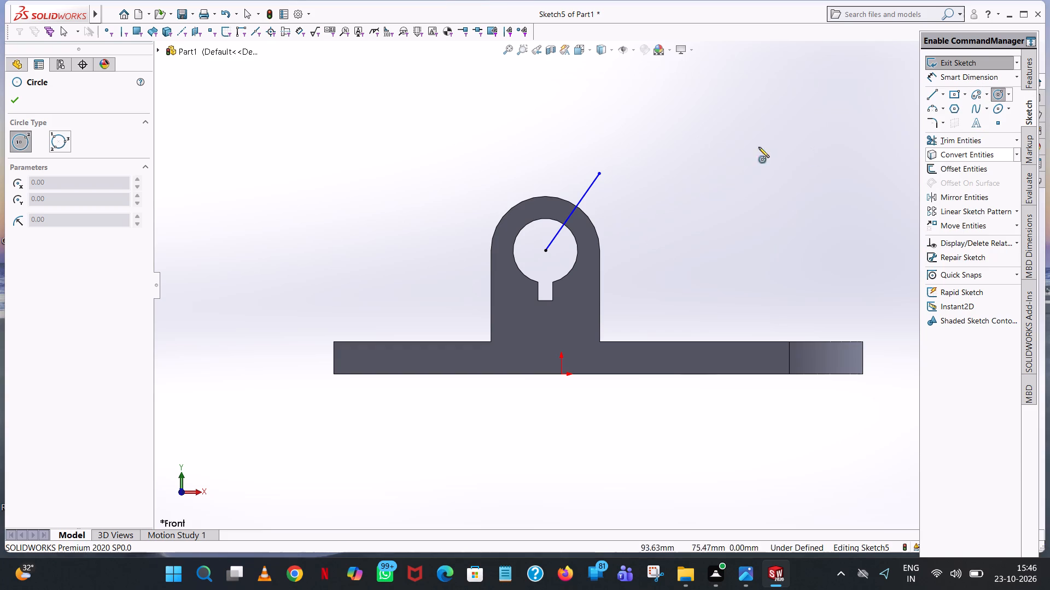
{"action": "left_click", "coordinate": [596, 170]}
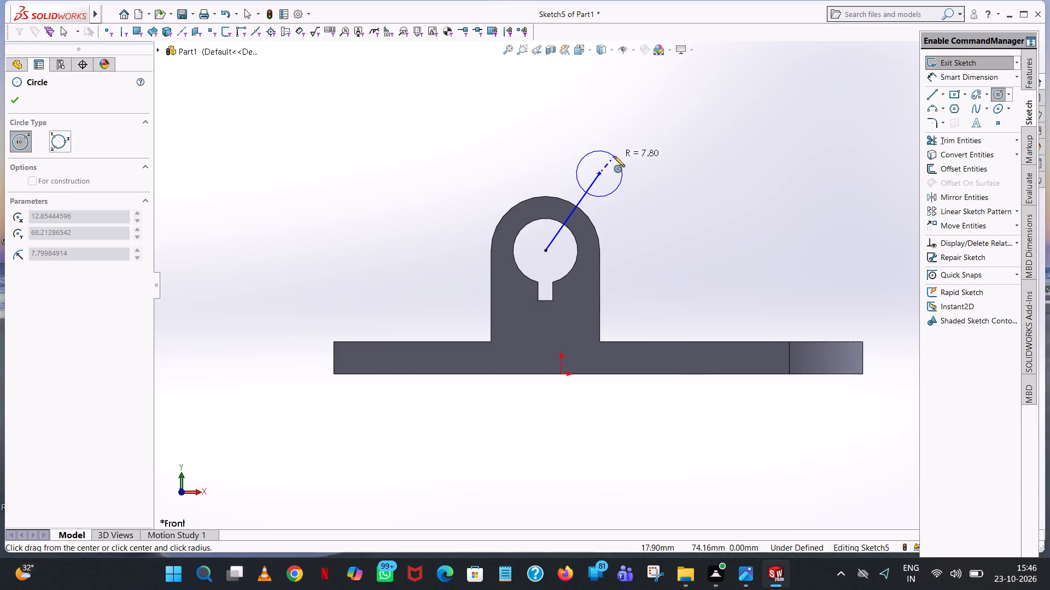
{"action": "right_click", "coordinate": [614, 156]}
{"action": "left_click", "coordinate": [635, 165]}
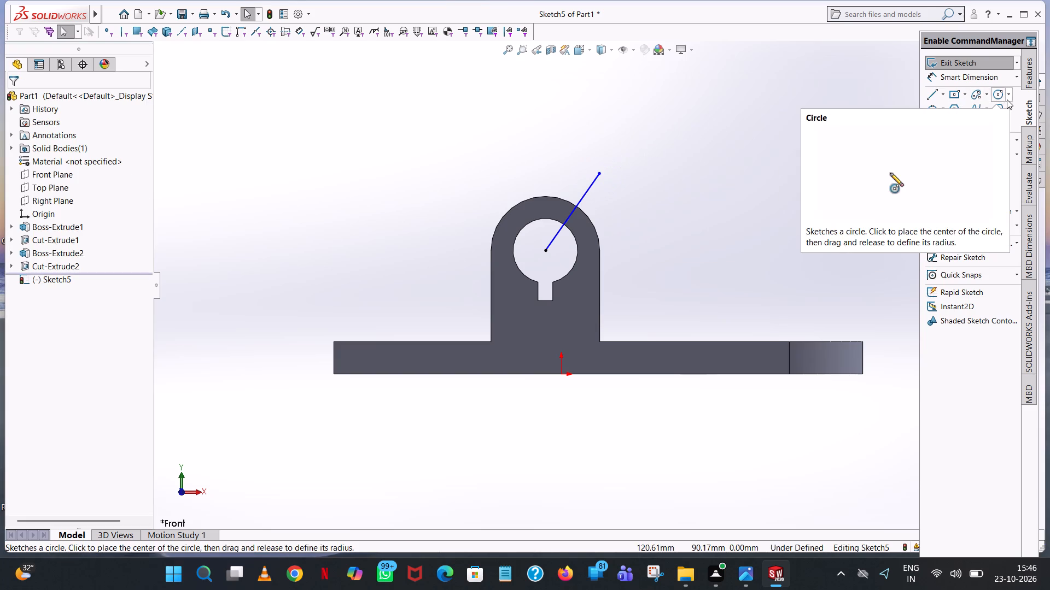
Sketch a circle with a 10 mm radius centred on the slanted line's upper endpoint.
{"action": "left_click", "coordinate": [996, 93]}
{"action": "scroll", "coordinate": [611, 190], "scroll_direction": "down", "scroll_amount": 10}
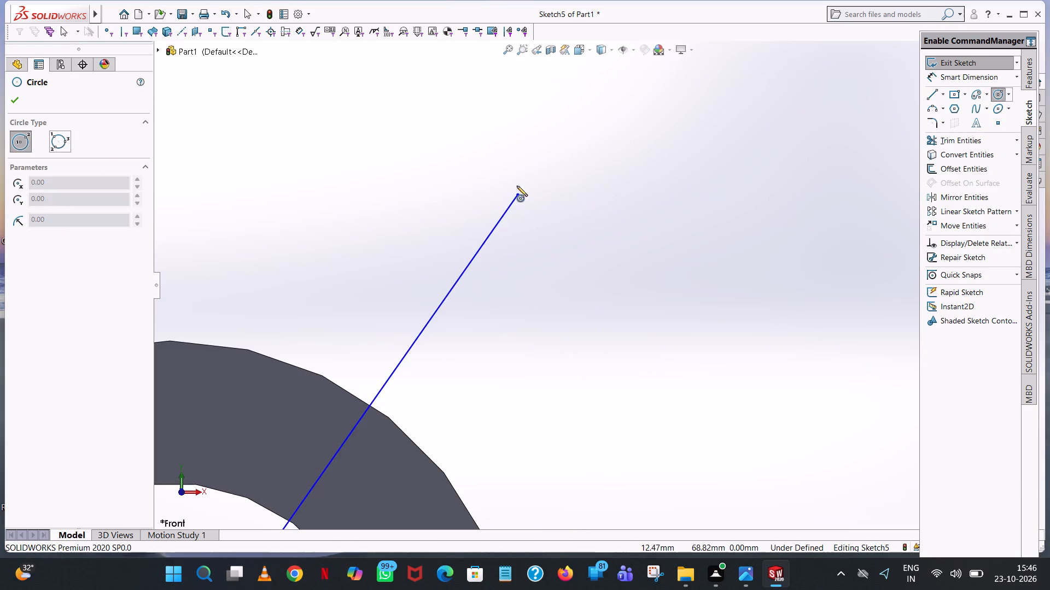
{"action": "left_click", "coordinate": [517, 193]}
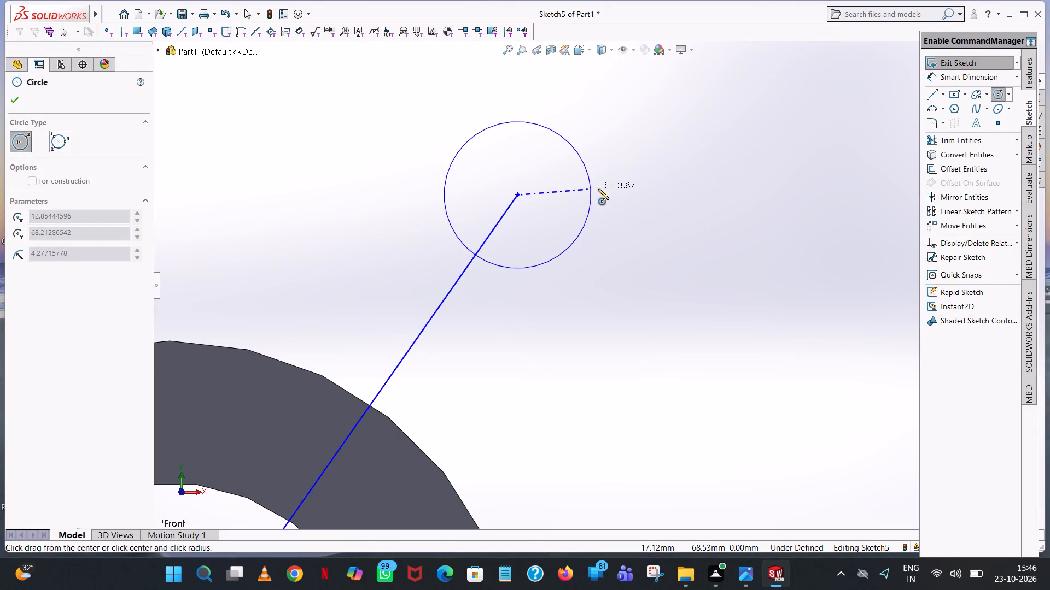
{"action": "left_click", "coordinate": [598, 189]}
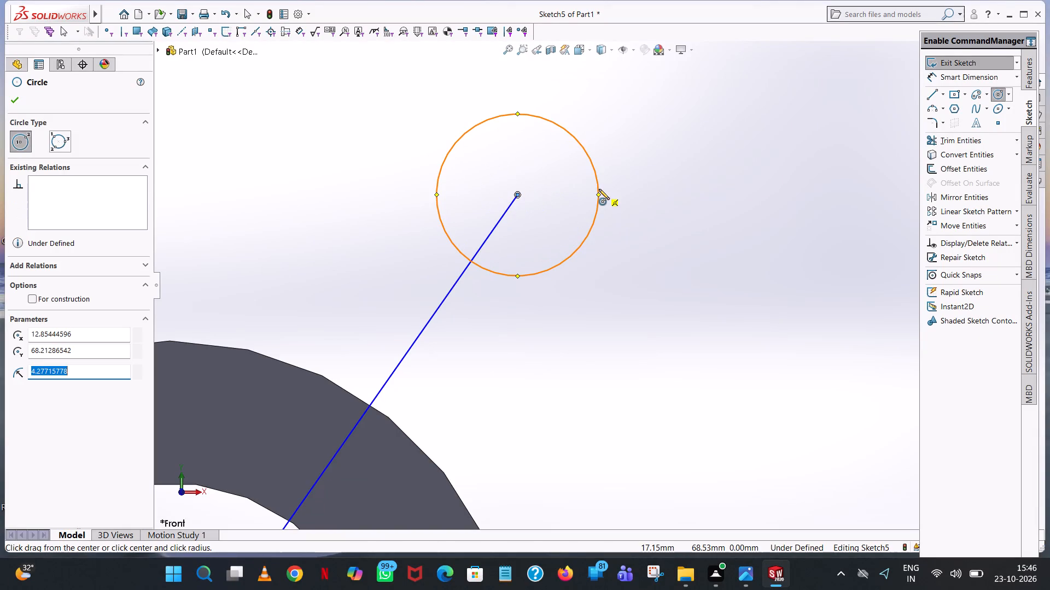
{"action": "type", "text": "10"}
{"action": "key", "text": "Return"}
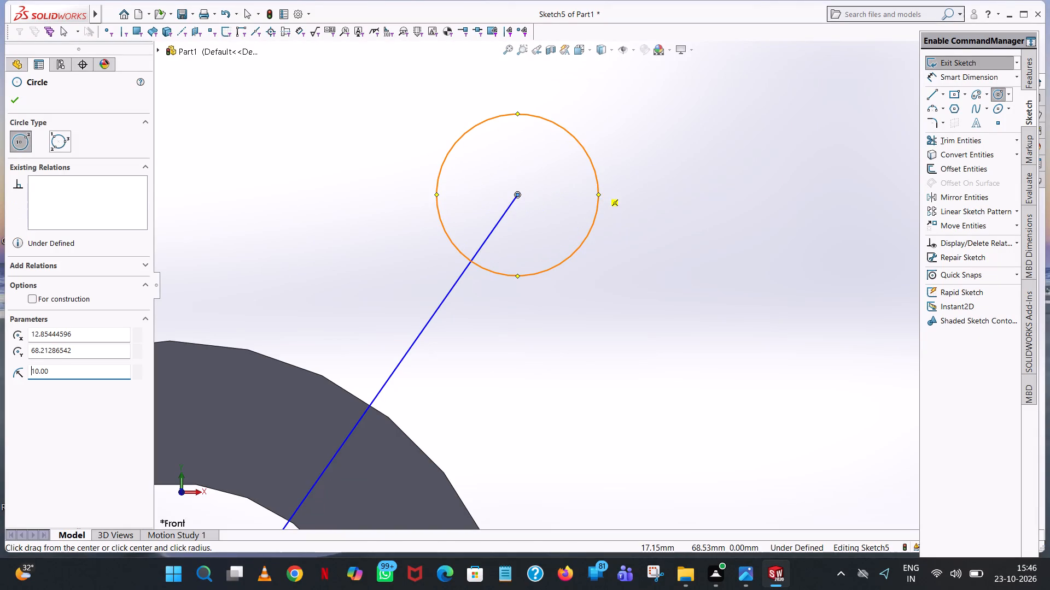
{"action": "scroll", "coordinate": [599, 189], "scroll_direction": "up", "scroll_amount": 3}
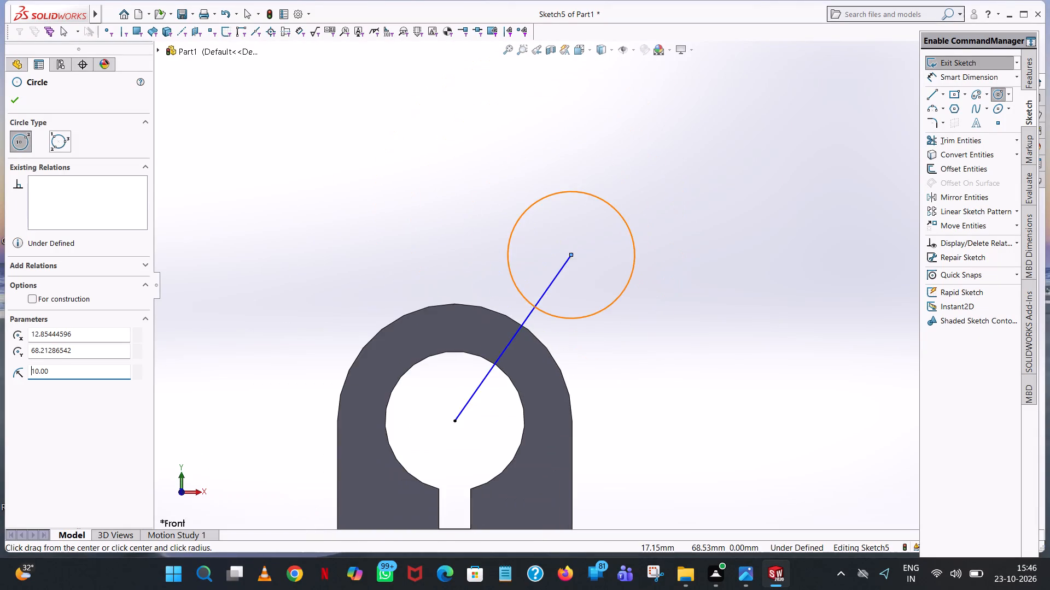
{"action": "scroll", "coordinate": [599, 189], "scroll_direction": "up", "scroll_amount": 6}
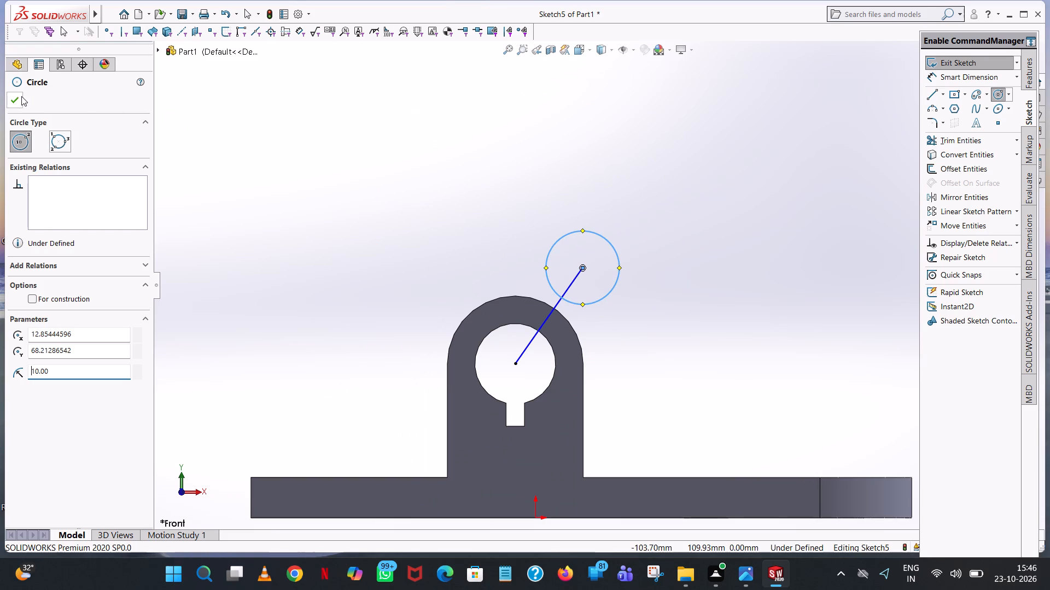
{"action": "left_click", "coordinate": [20, 97]}
{"action": "left_click", "coordinate": [685, 212]}
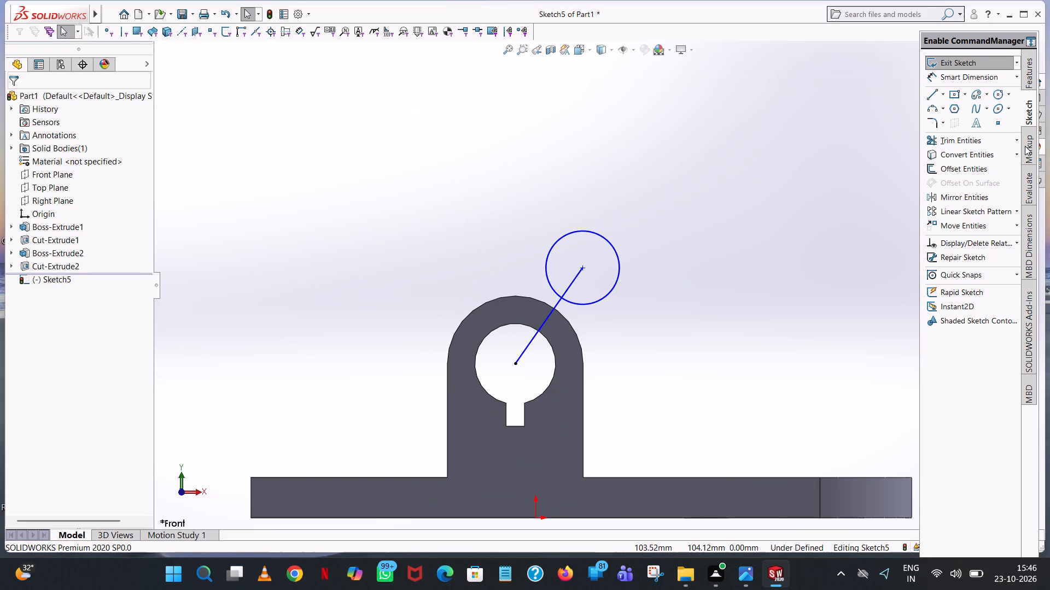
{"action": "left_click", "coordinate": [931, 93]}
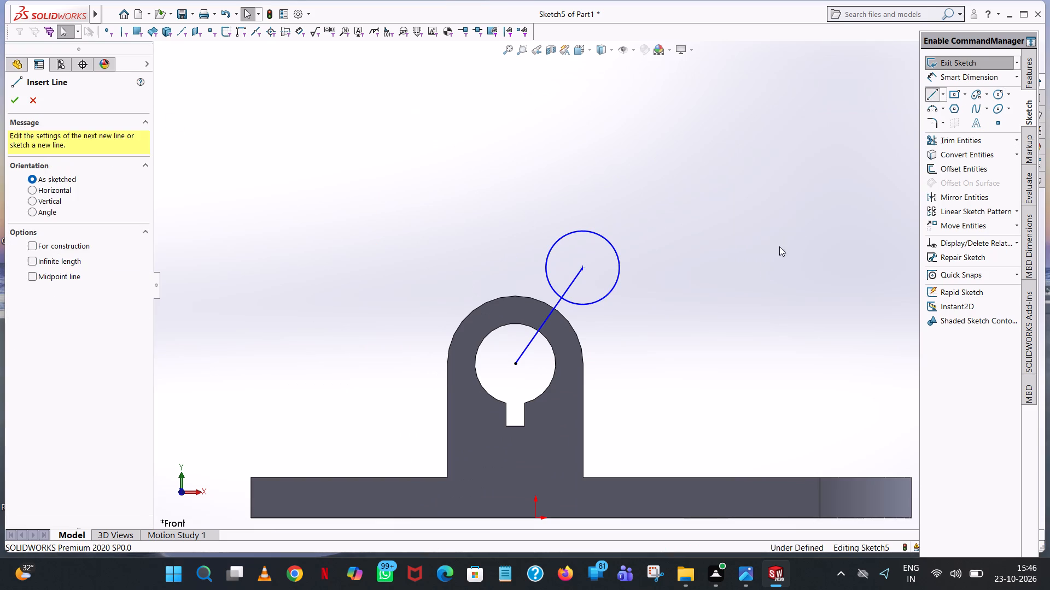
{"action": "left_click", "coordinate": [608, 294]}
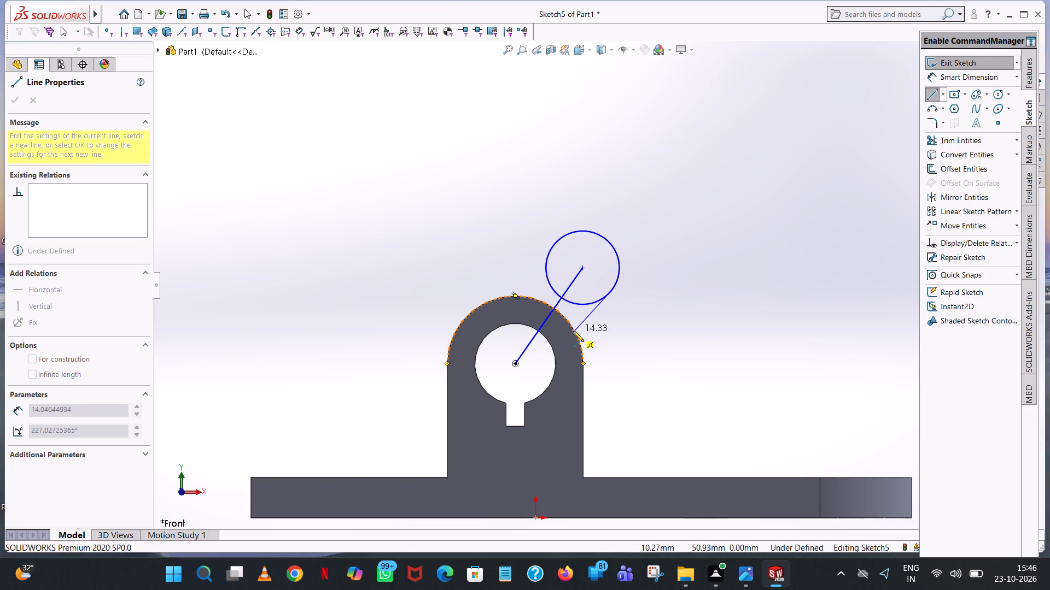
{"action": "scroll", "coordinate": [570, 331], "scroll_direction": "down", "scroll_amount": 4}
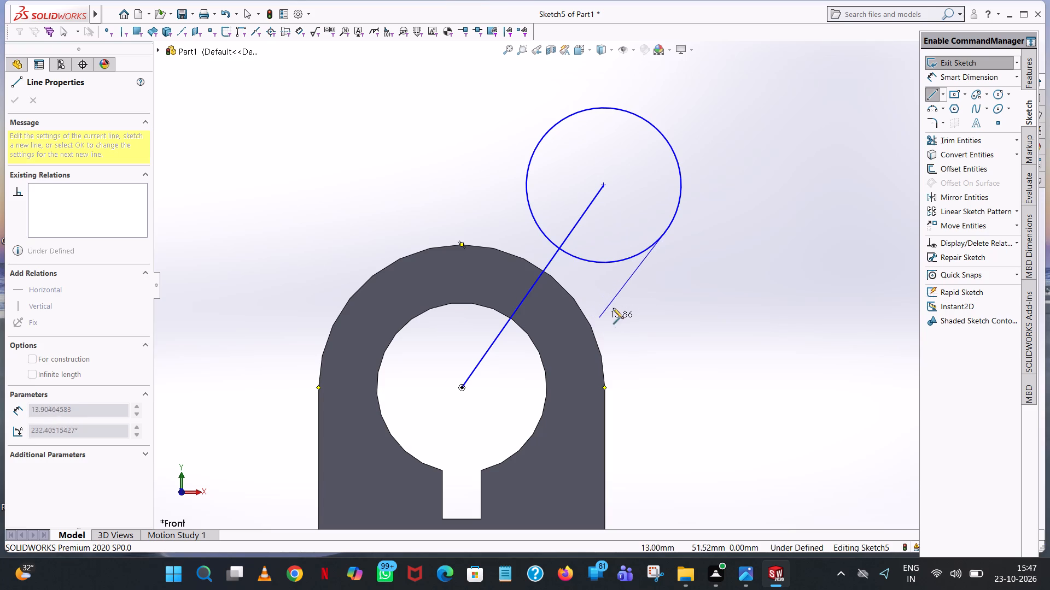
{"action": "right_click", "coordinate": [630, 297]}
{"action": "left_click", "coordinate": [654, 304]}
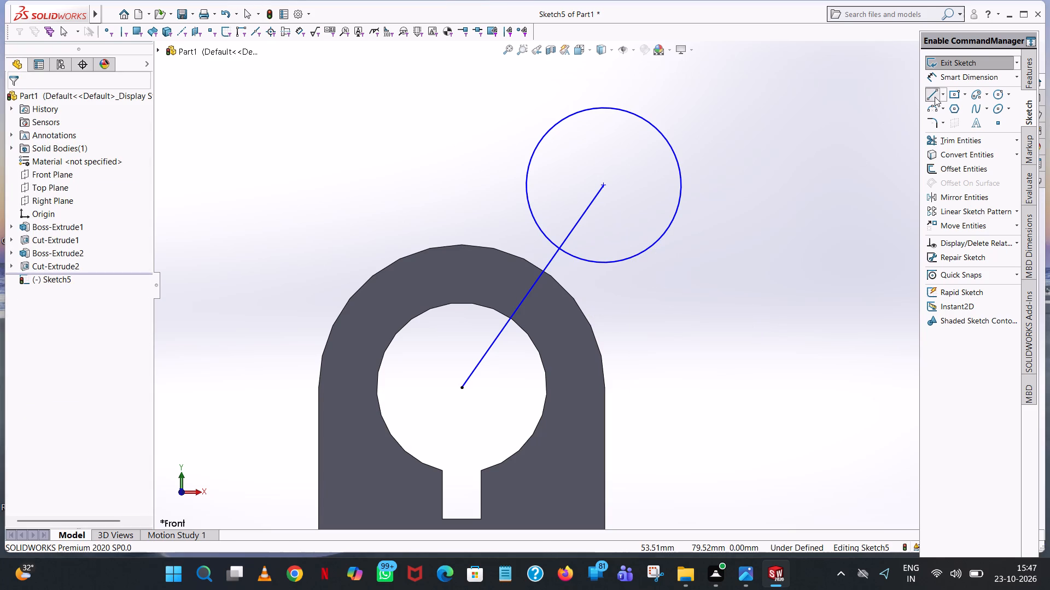
Offset the slanted line 10 mm bi-directionally, adding dimensions, so a parallel line lies on each side of it.
{"action": "left_click", "coordinate": [961, 172]}
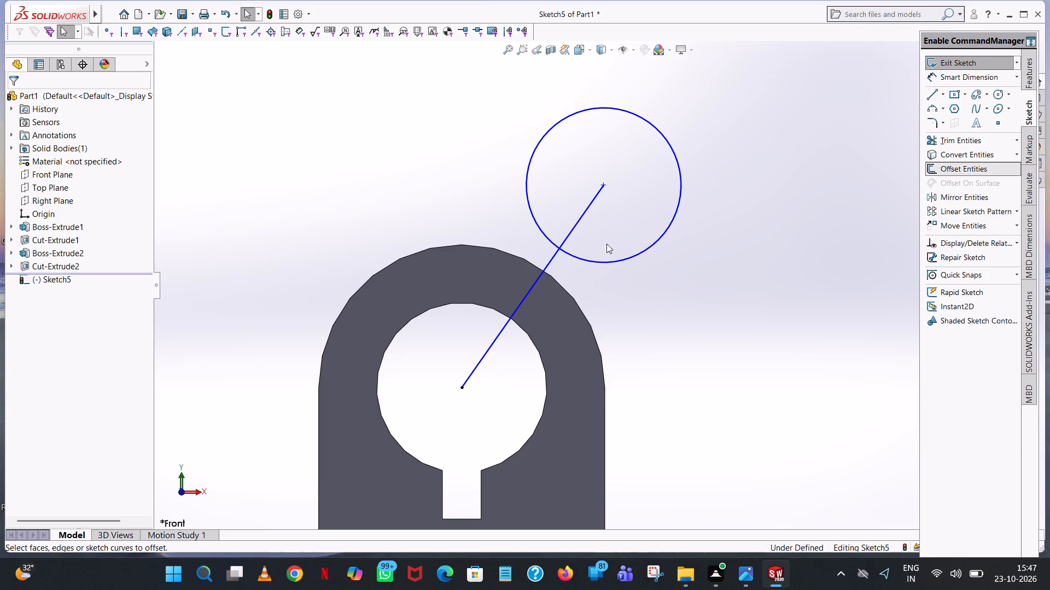
{"action": "left_click", "coordinate": [545, 269]}
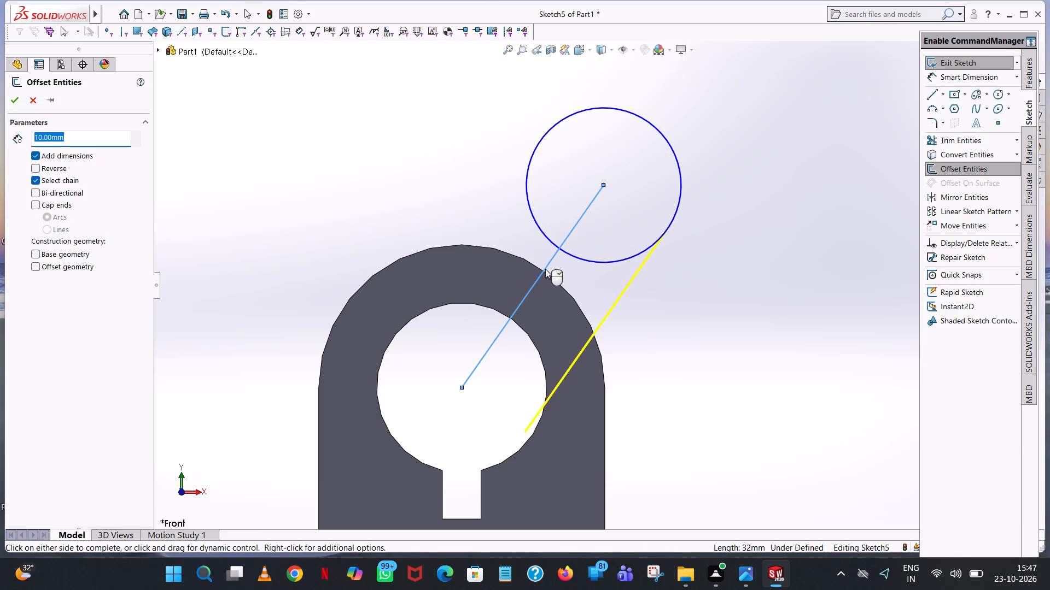
{"action": "scroll", "coordinate": [749, 294], "scroll_direction": "down", "scroll_amount": 5}
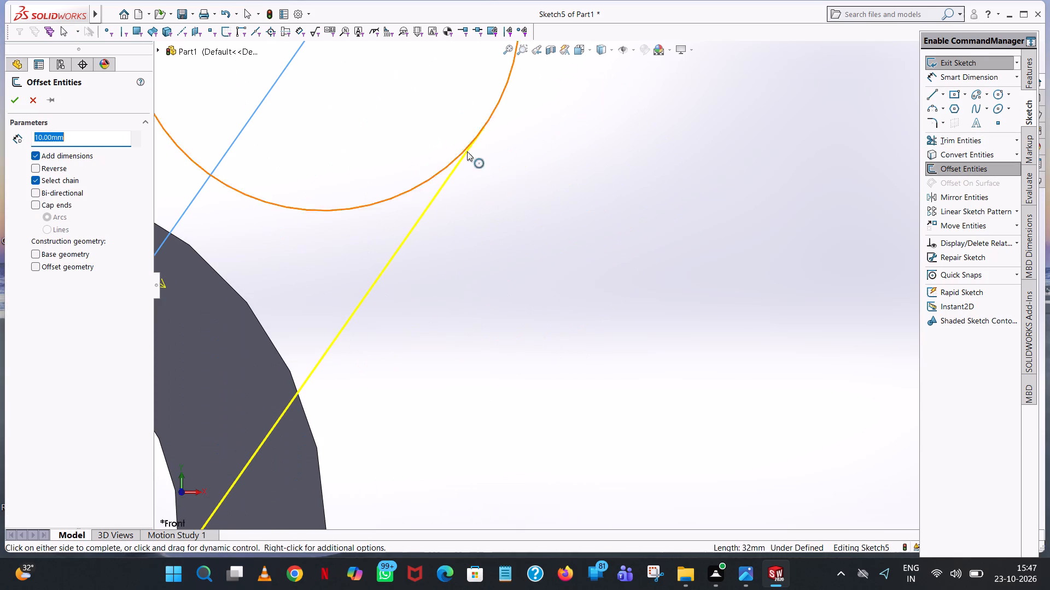
{"action": "scroll", "coordinate": [467, 151], "scroll_direction": "down", "scroll_amount": 7}
{"action": "scroll", "coordinate": [603, 175], "scroll_direction": "down", "scroll_amount": 6}
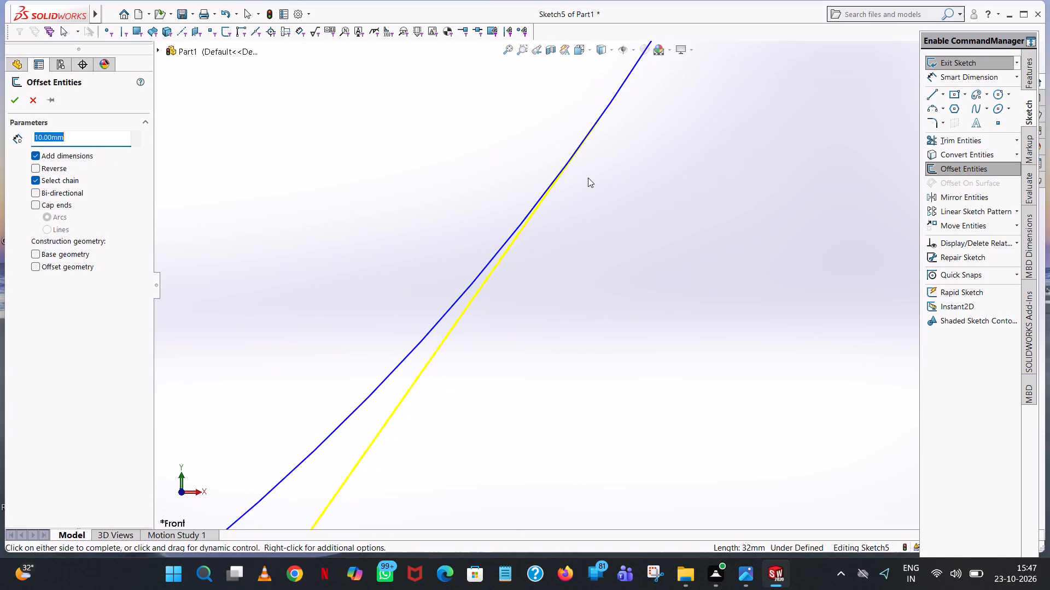
{"action": "scroll", "coordinate": [587, 178], "scroll_direction": "up", "scroll_amount": 15}
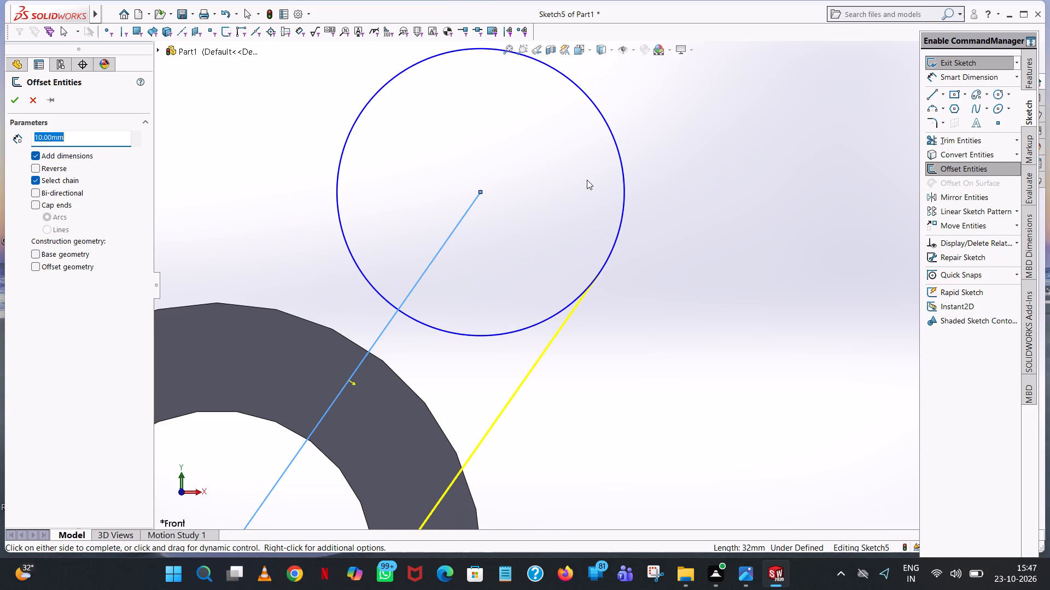
{"action": "scroll", "coordinate": [587, 180], "scroll_direction": "up", "scroll_amount": 4}
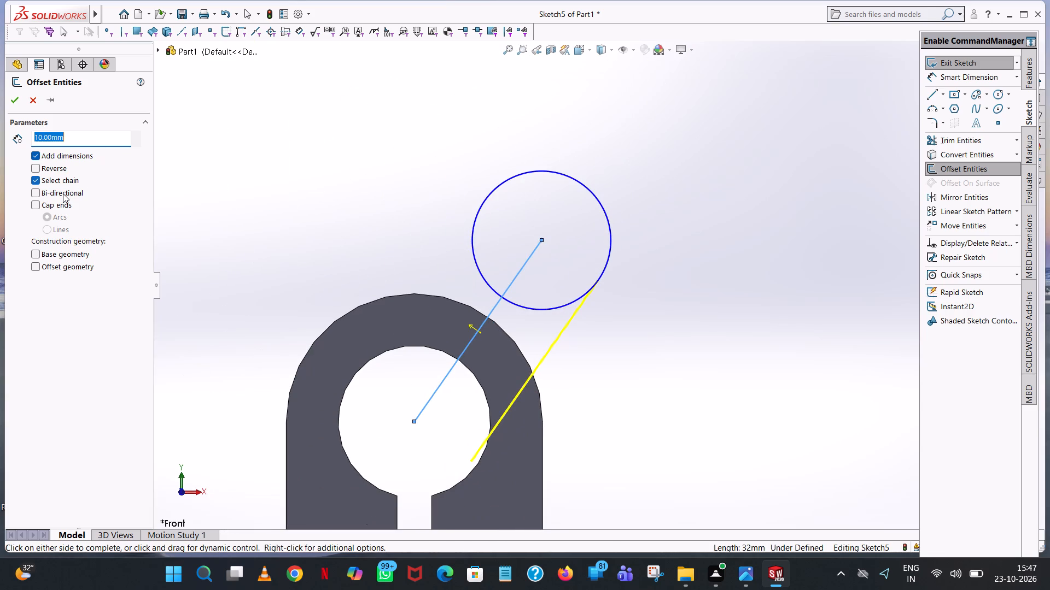
{"action": "left_click", "coordinate": [63, 193]}
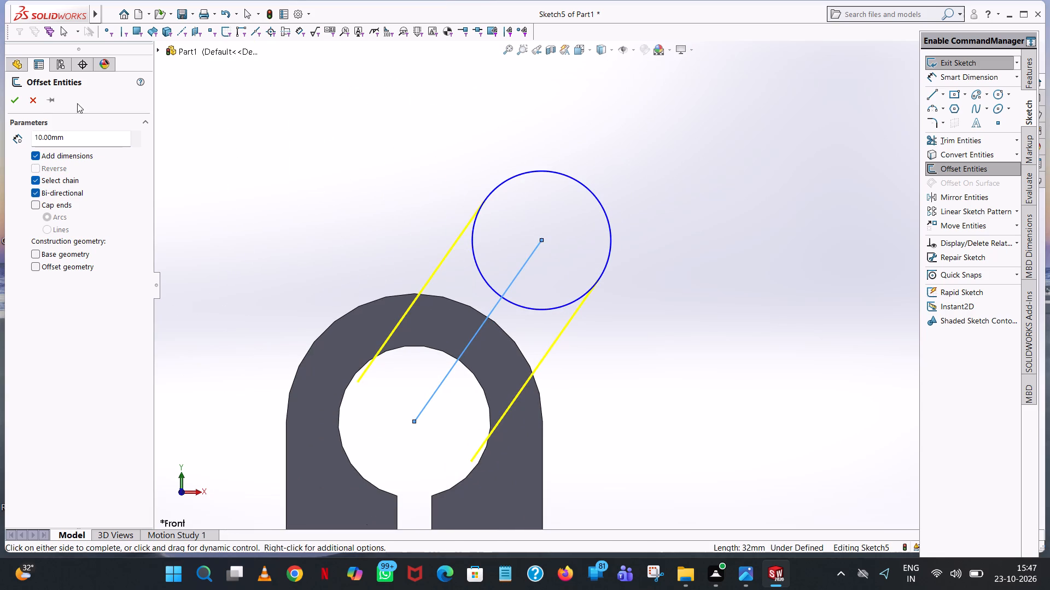
{"action": "left_click", "coordinate": [17, 97]}
Trim away the part of the 10 mm radius circle facing the boss, between the two offset lines.
{"action": "scroll", "coordinate": [620, 302], "scroll_direction": "down", "scroll_amount": 7}
{"action": "scroll", "coordinate": [535, 285], "scroll_direction": "up", "scroll_amount": 7}
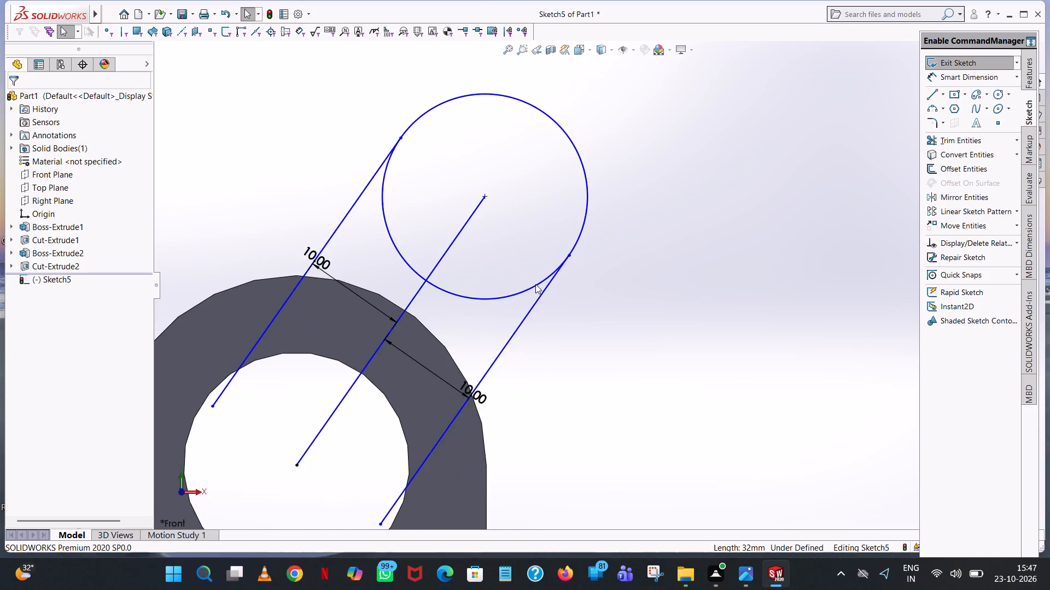
{"action": "left_click", "coordinate": [949, 140]}
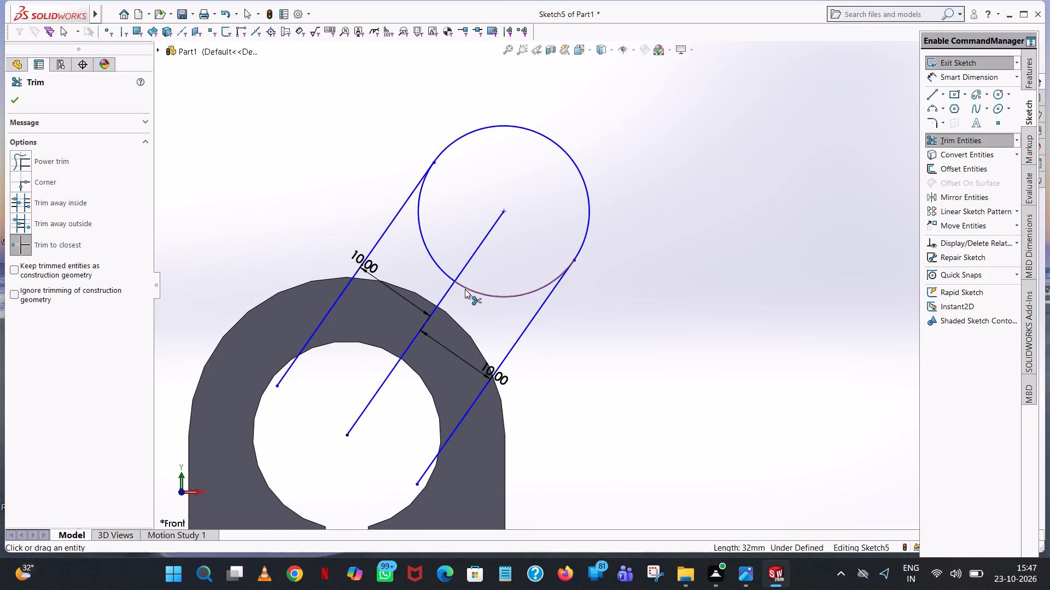
{"action": "left_click", "coordinate": [465, 289]}
{"action": "left_click", "coordinate": [429, 249]}
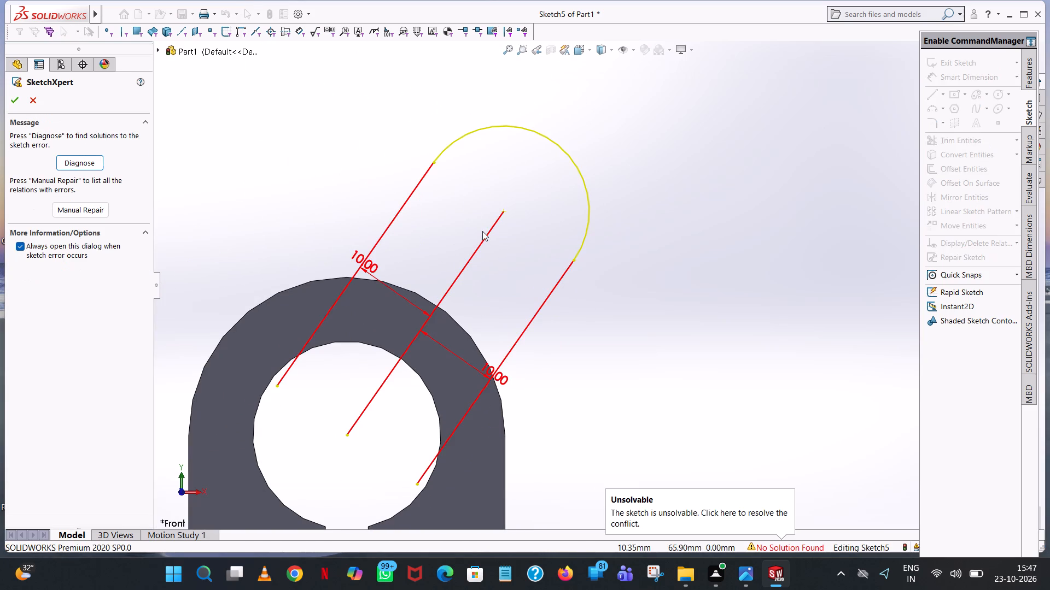
Diagnose the sketch conflict in SketchXpert and accept the solution that deletes the offset relations and offset dimensions.
{"action": "left_click", "coordinate": [485, 233]}
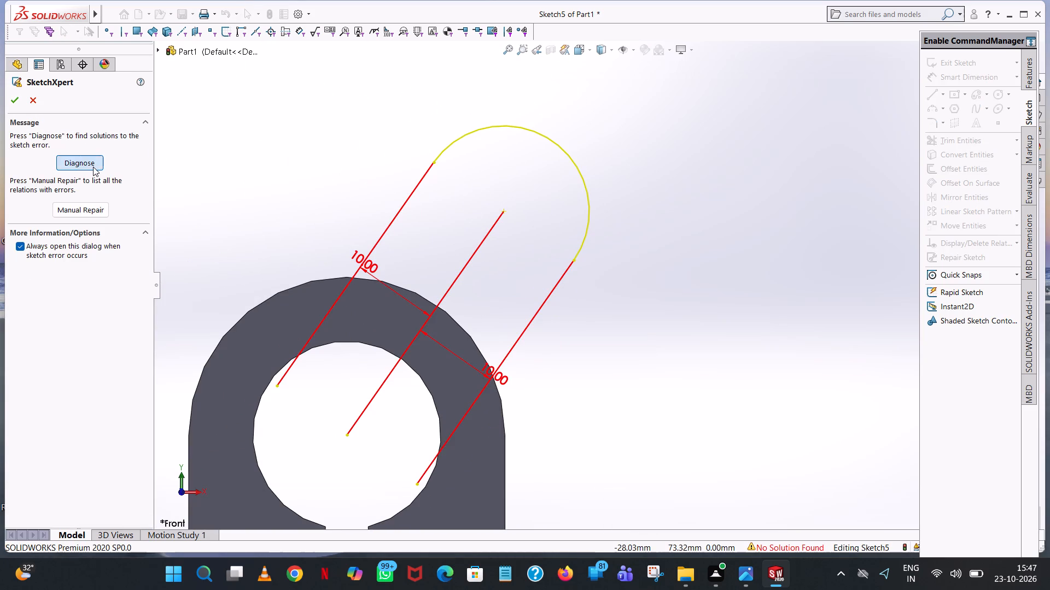
{"action": "left_click", "coordinate": [93, 167]}
{"action": "scroll", "coordinate": [94, 401], "scroll_direction": "down", "scroll_amount": 6}
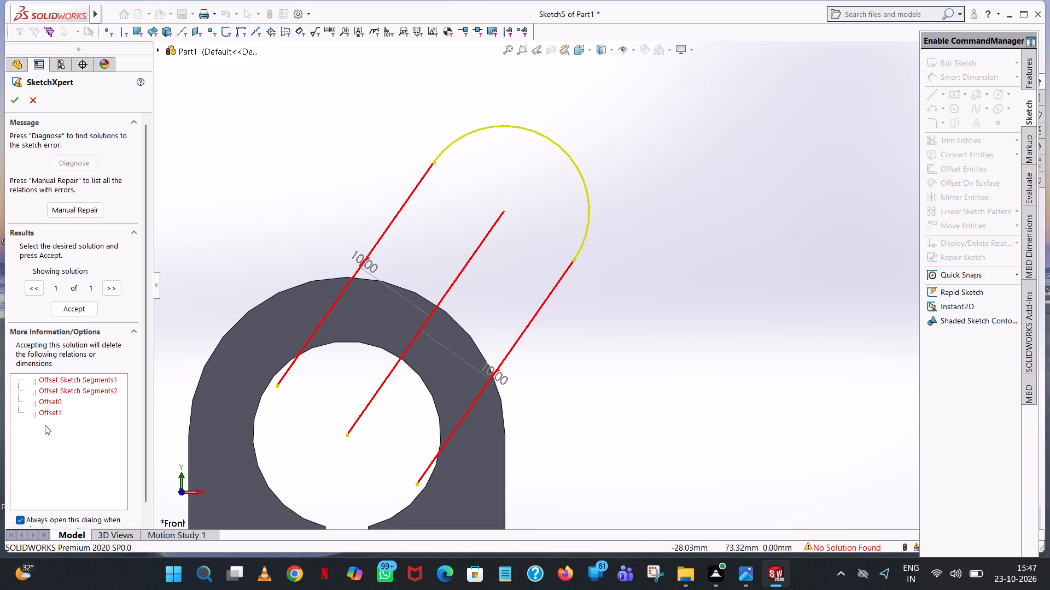
{"action": "left_click", "coordinate": [67, 302]}
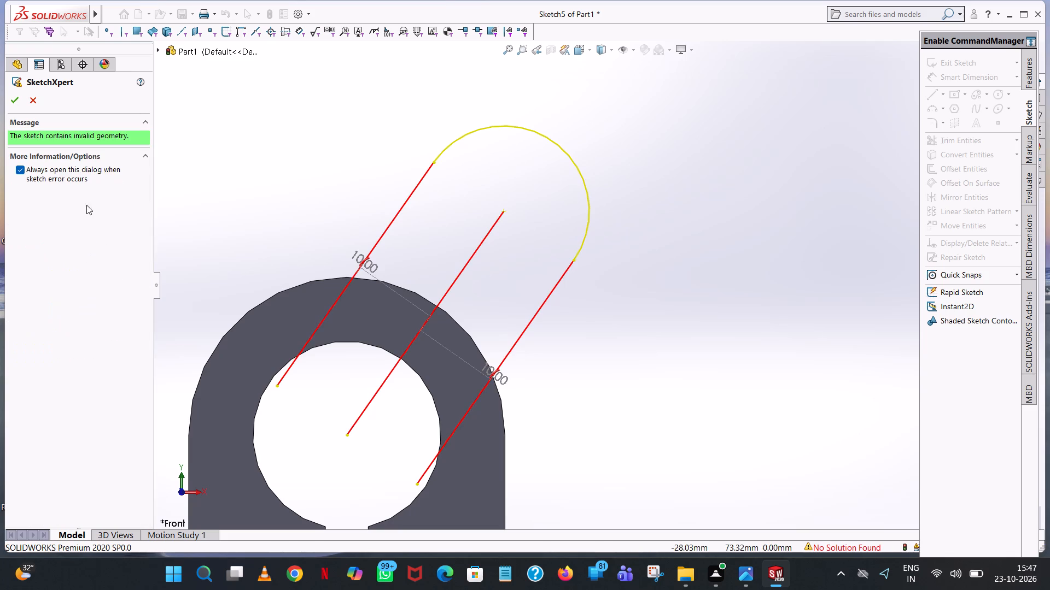
{"action": "left_click", "coordinate": [10, 102]}
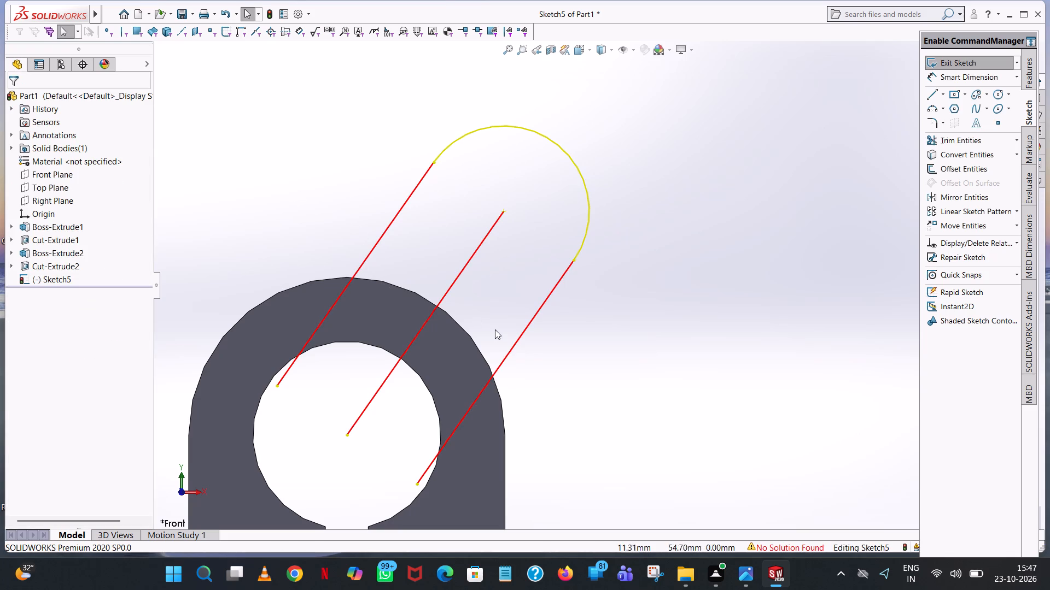
{"action": "left_click", "coordinate": [765, 548]}
{"action": "scroll", "coordinate": [574, 385], "scroll_direction": "up", "scroll_amount": 4}
{"action": "left_click", "coordinate": [796, 544]}
{"action": "left_click", "coordinate": [874, 549]}
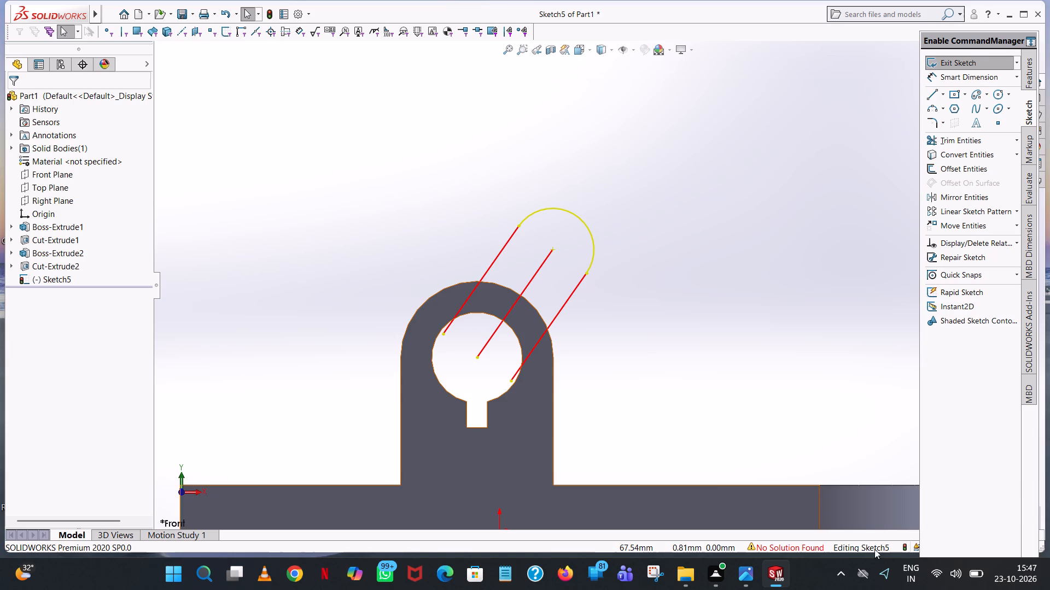
Trim away the slanted centre line between the two parallel arm lines.
{"action": "left_click", "coordinate": [965, 130]}
{"action": "left_click", "coordinate": [956, 140]}
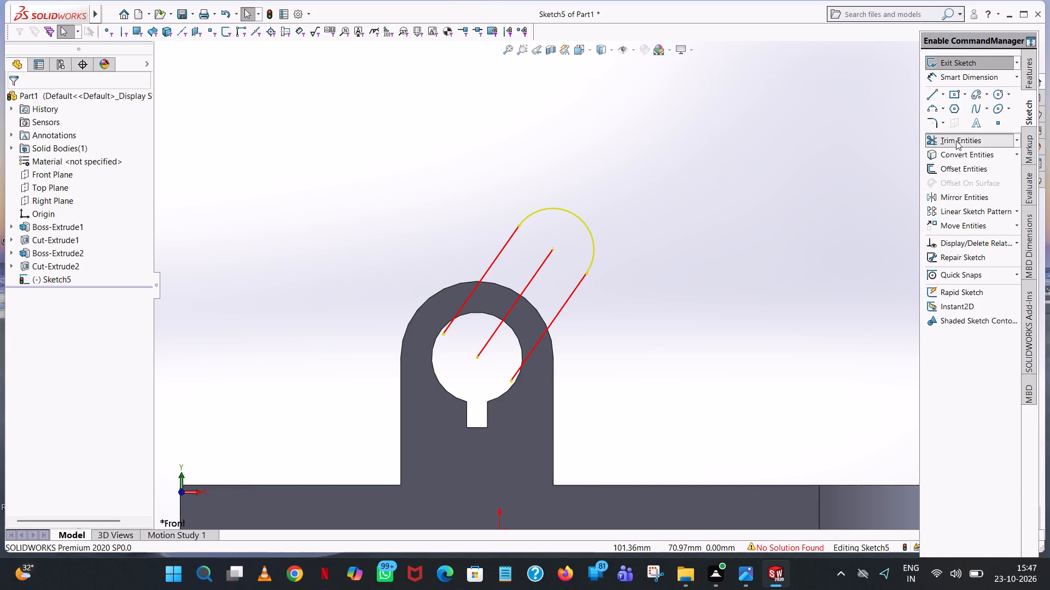
{"action": "left_click", "coordinate": [515, 299]}
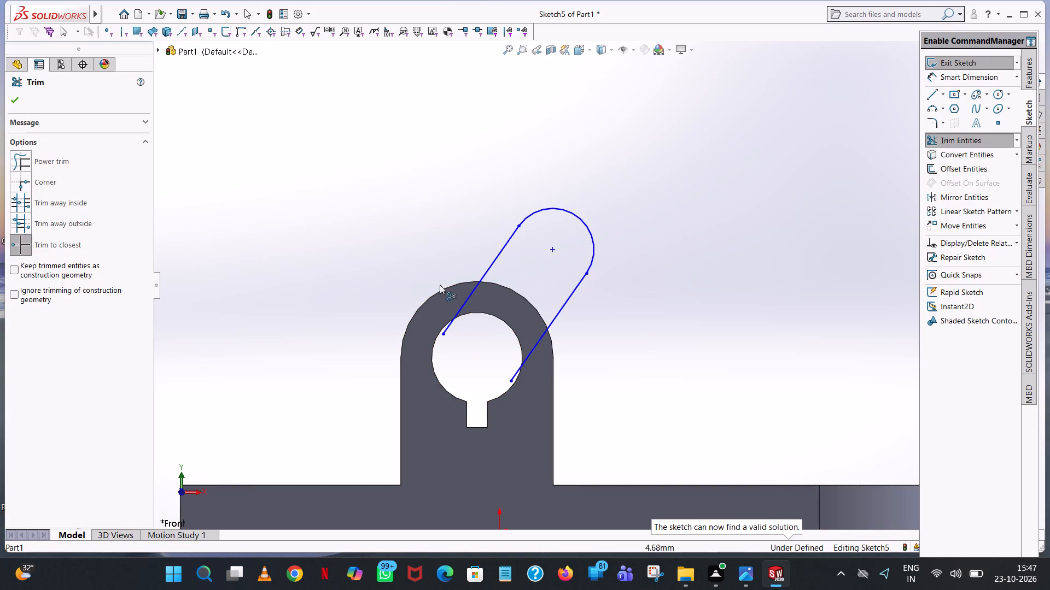
{"action": "left_click", "coordinate": [13, 97]}
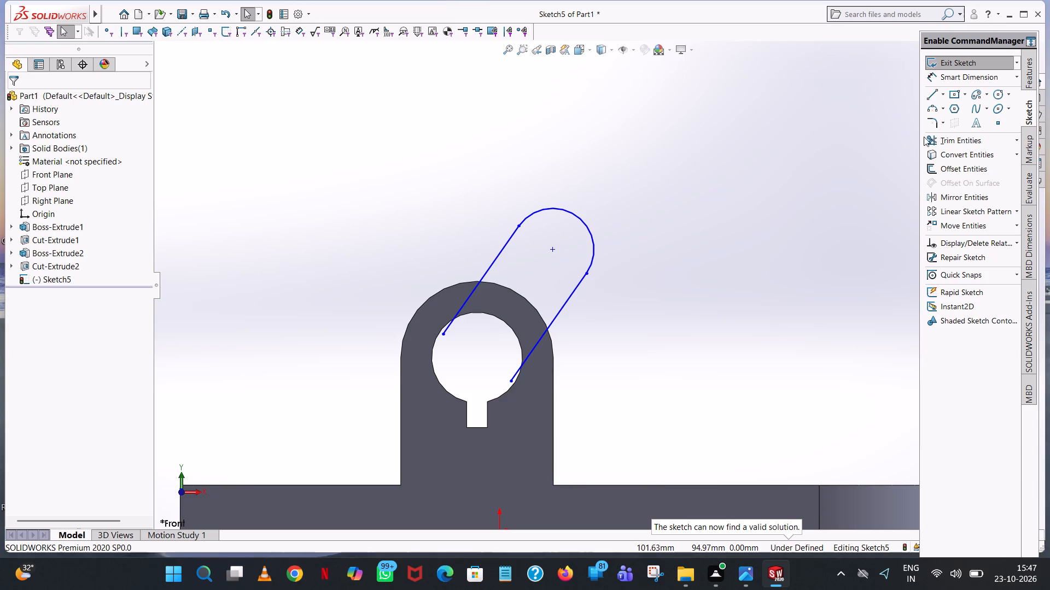
Sketch a circle with an 18.5 mm radius centred on the bore, following the boss's rounded top.
{"action": "left_click", "coordinate": [994, 92]}
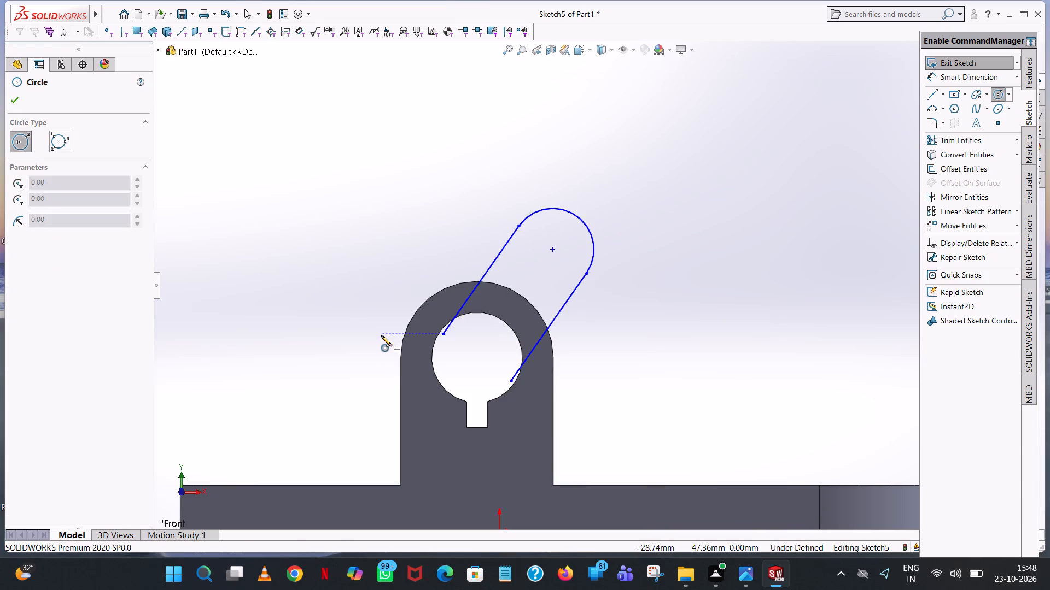
{"action": "scroll", "coordinate": [375, 343], "scroll_direction": "down", "scroll_amount": 4}
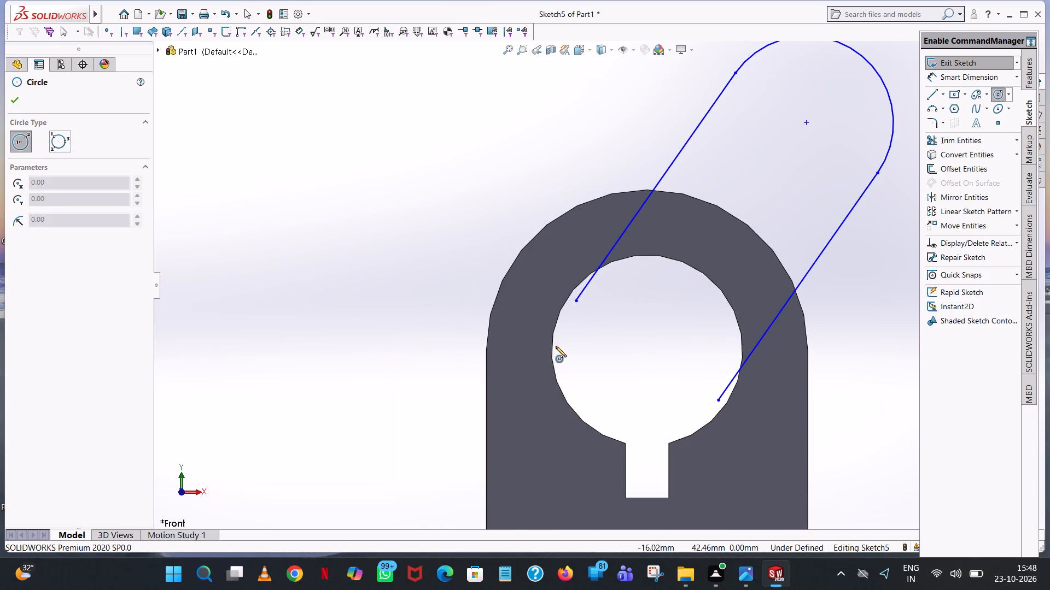
{"action": "left_click", "coordinate": [645, 350]}
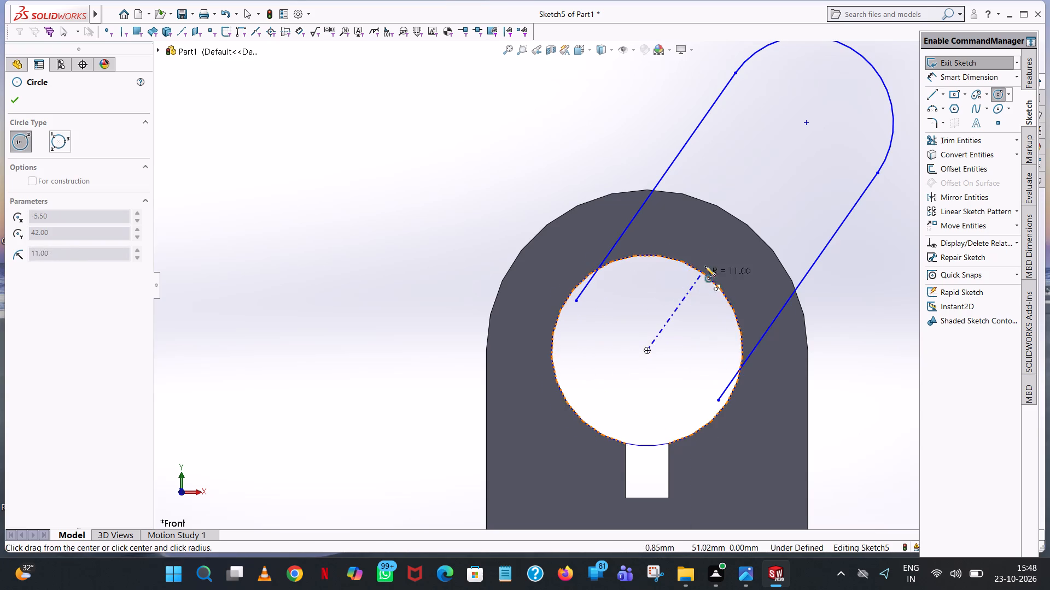
{"action": "left_click", "coordinate": [719, 207]}
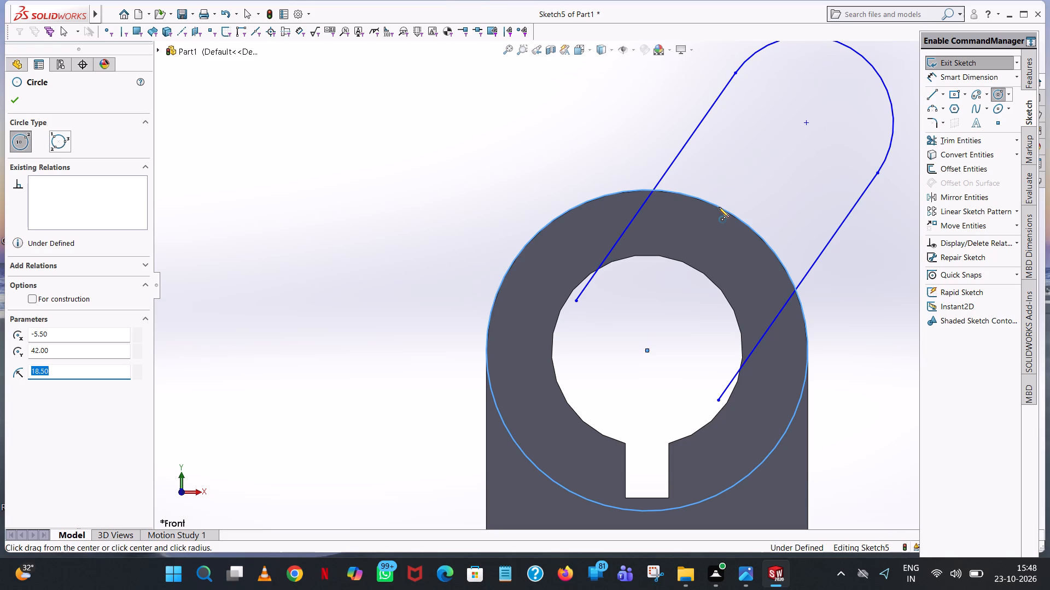
{"action": "right_click", "coordinate": [719, 207]}
{"action": "left_click", "coordinate": [751, 216]}
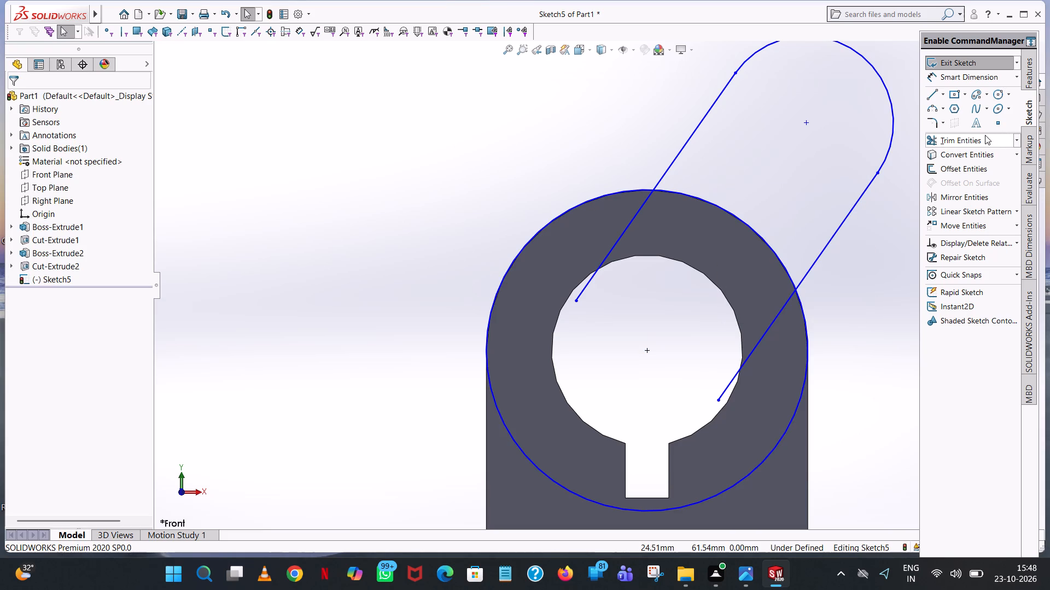
Trim the bore-centred circle to its arc between the arm lines, and remove both line ends inside the boss.
{"action": "left_click", "coordinate": [983, 136]}
{"action": "left_click", "coordinate": [577, 203]}
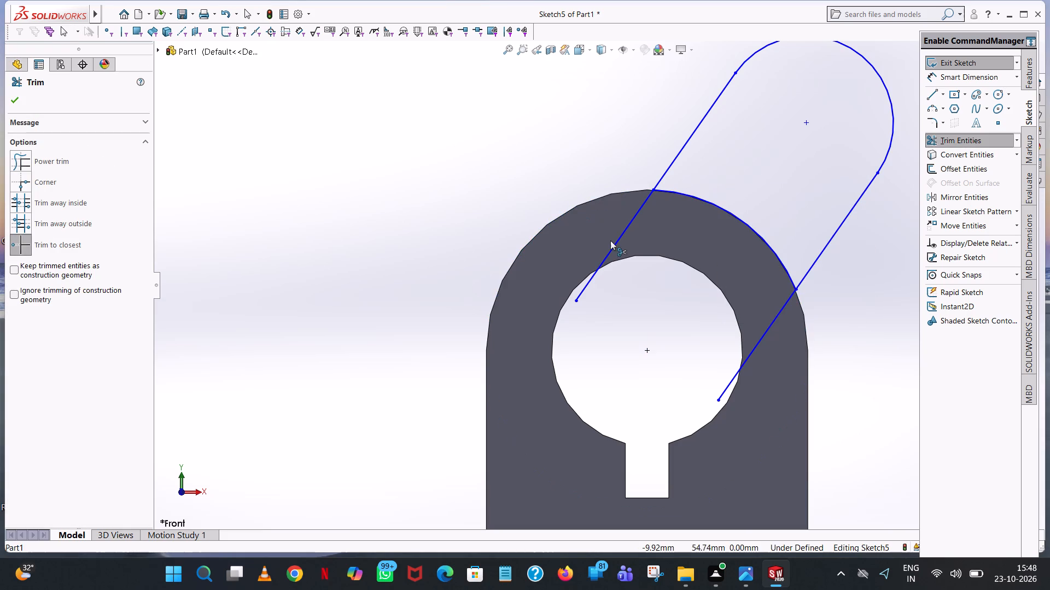
{"action": "left_click", "coordinate": [615, 247]}
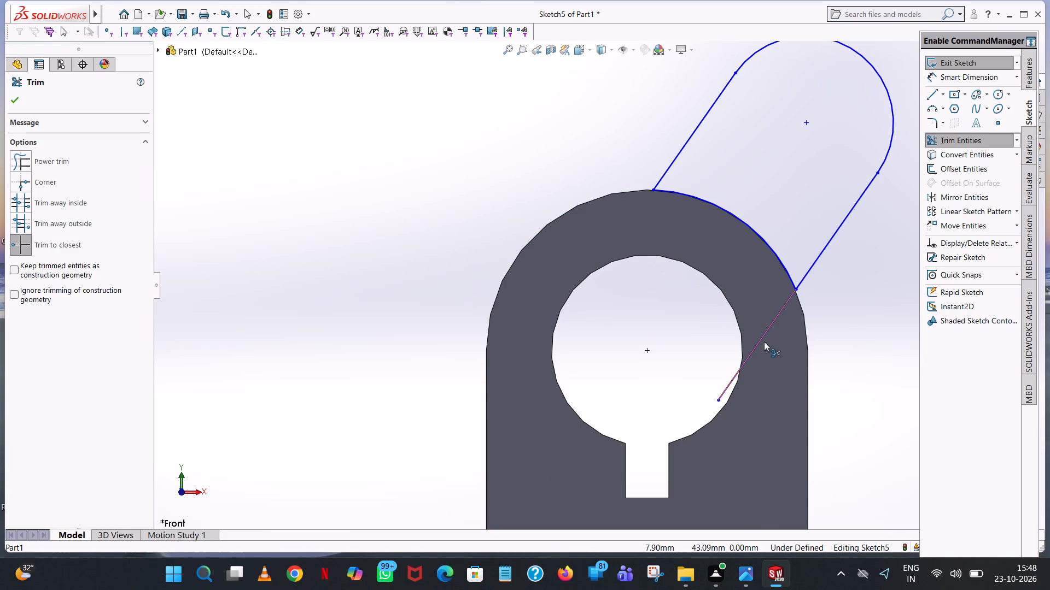
{"action": "left_click", "coordinate": [765, 336]}
Examine closely the corner where the arm's lower line meets the arc on the boss's rounded edge.
{"action": "scroll", "coordinate": [809, 293], "scroll_direction": "down", "scroll_amount": 6}
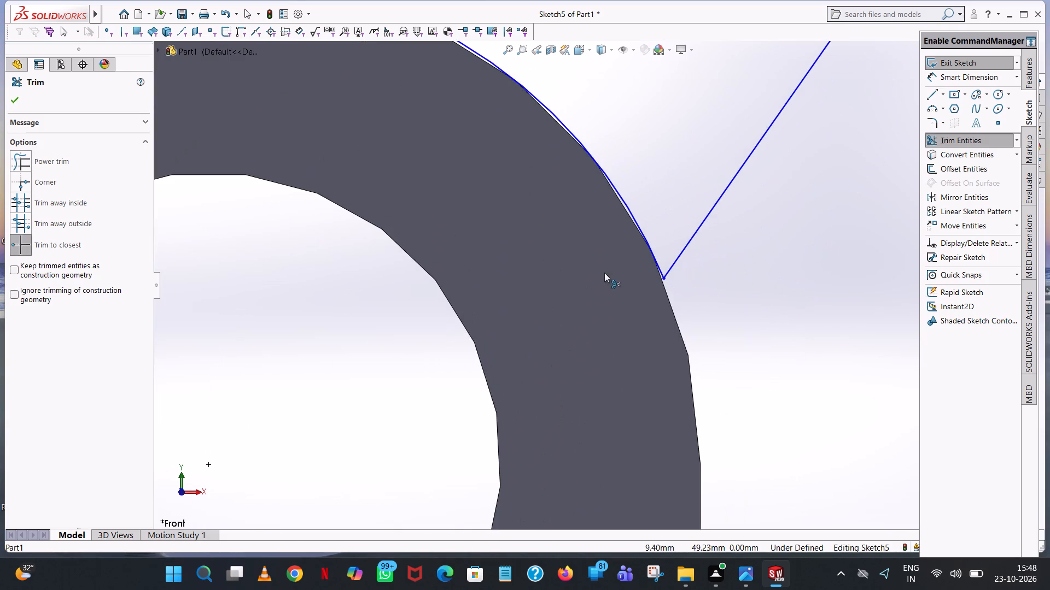
{"action": "scroll", "coordinate": [660, 285], "scroll_direction": "down", "scroll_amount": 14}
{"action": "scroll", "coordinate": [488, 227], "scroll_direction": "down", "scroll_amount": 3}
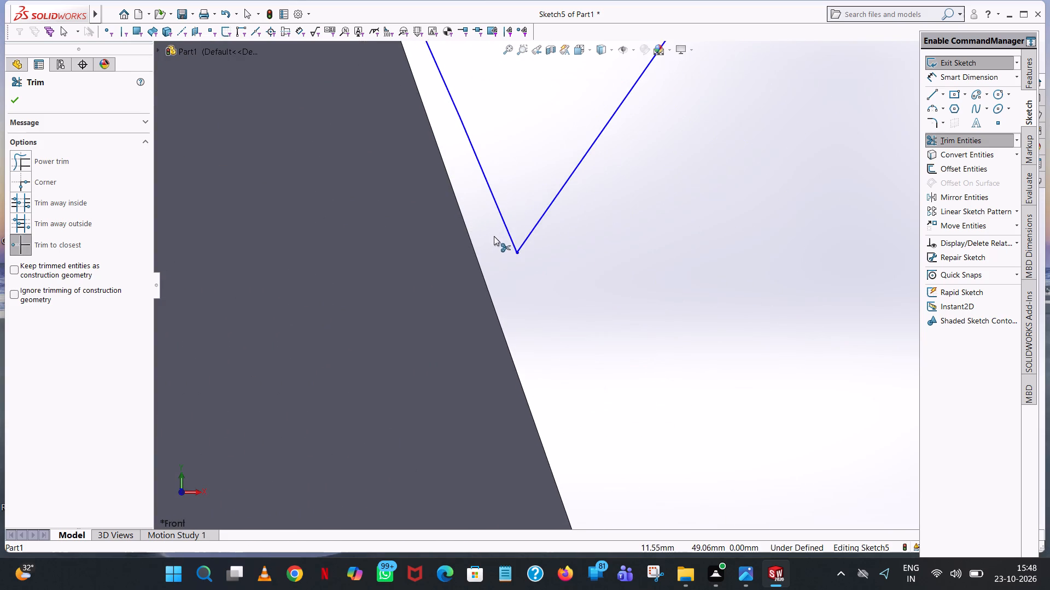
{"action": "scroll", "coordinate": [494, 236], "scroll_direction": "down", "scroll_amount": 6}
{"action": "scroll", "coordinate": [514, 252], "scroll_direction": "up", "scroll_amount": 16}
{"action": "scroll", "coordinate": [516, 82], "scroll_direction": "up", "scroll_amount": 5}
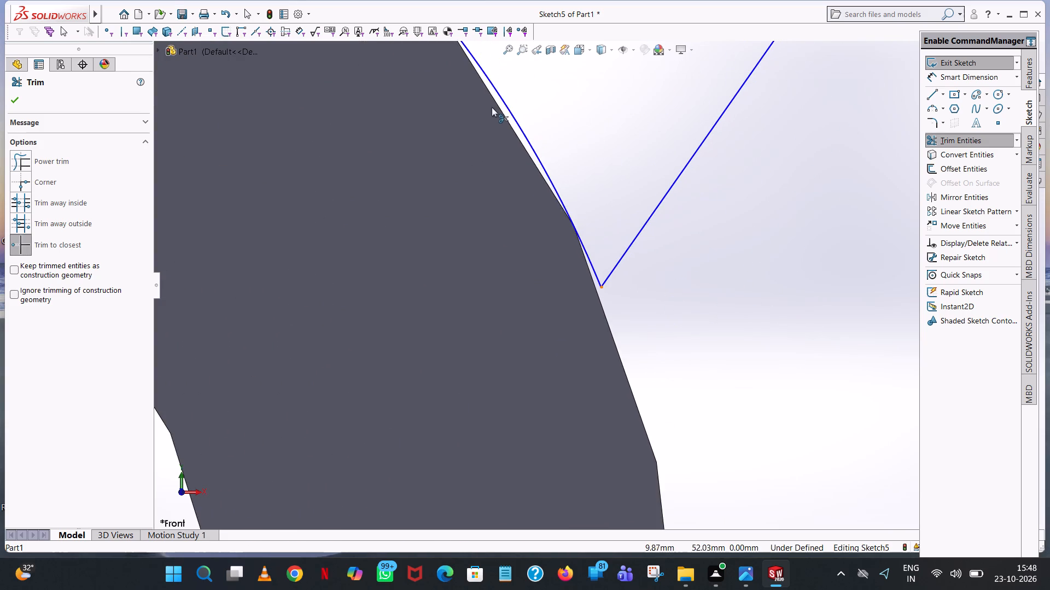
{"action": "scroll", "coordinate": [491, 108], "scroll_direction": "up", "scroll_amount": 11}
{"action": "scroll", "coordinate": [569, 210], "scroll_direction": "up", "scroll_amount": 3}
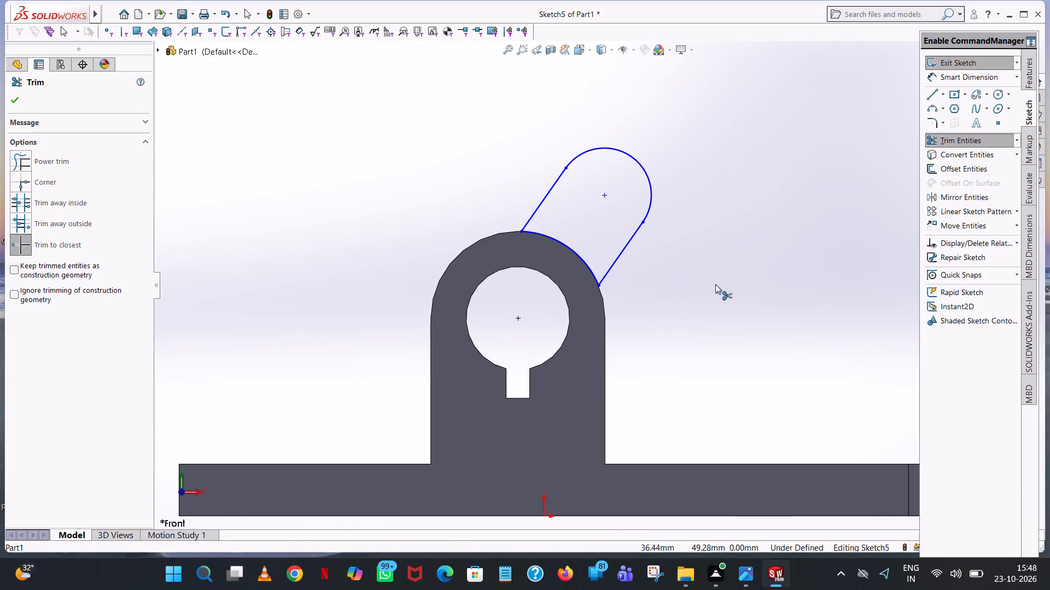
Add a radius dimension to the arm's rounded outer end, keeping it as drawn.
{"action": "middle_click_drag", "start_coordinate": [715, 284], "coordinate": [623, 318]}
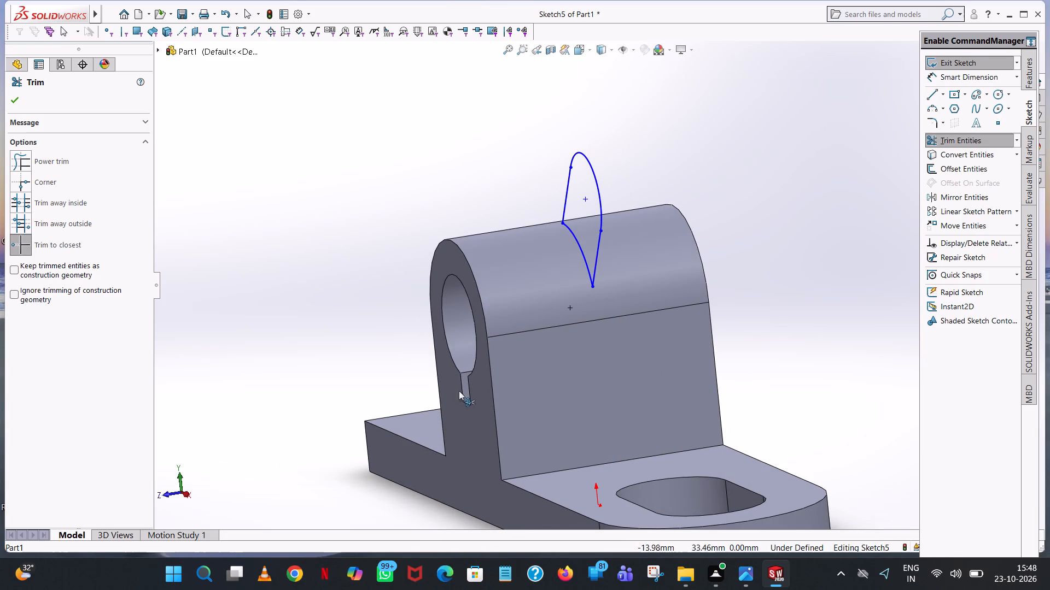
{"action": "left_click", "coordinate": [960, 78]}
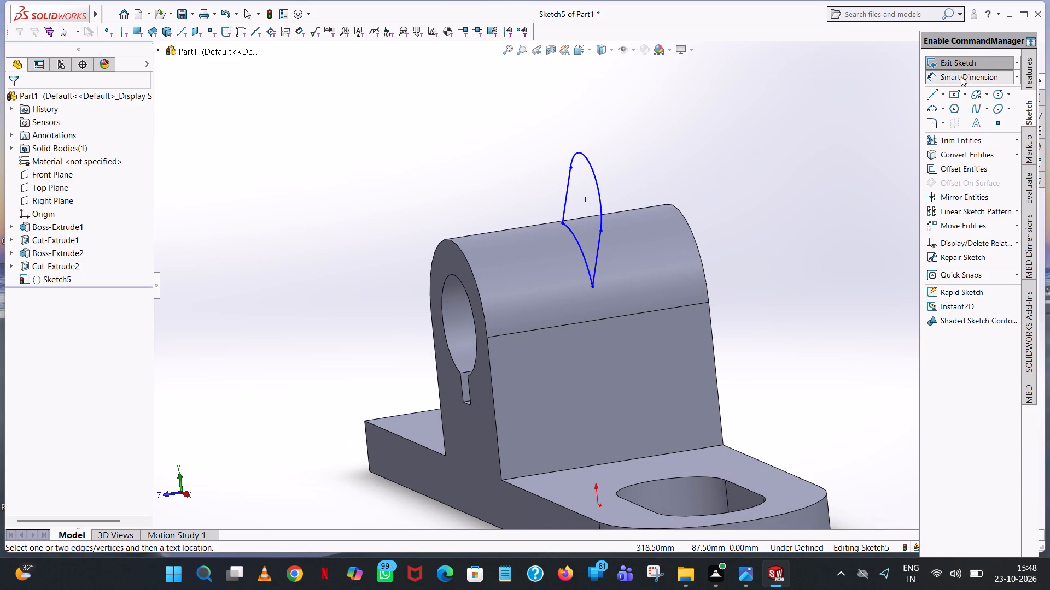
{"action": "left_click", "coordinate": [599, 194]}
{"action": "left_click", "coordinate": [752, 151]}
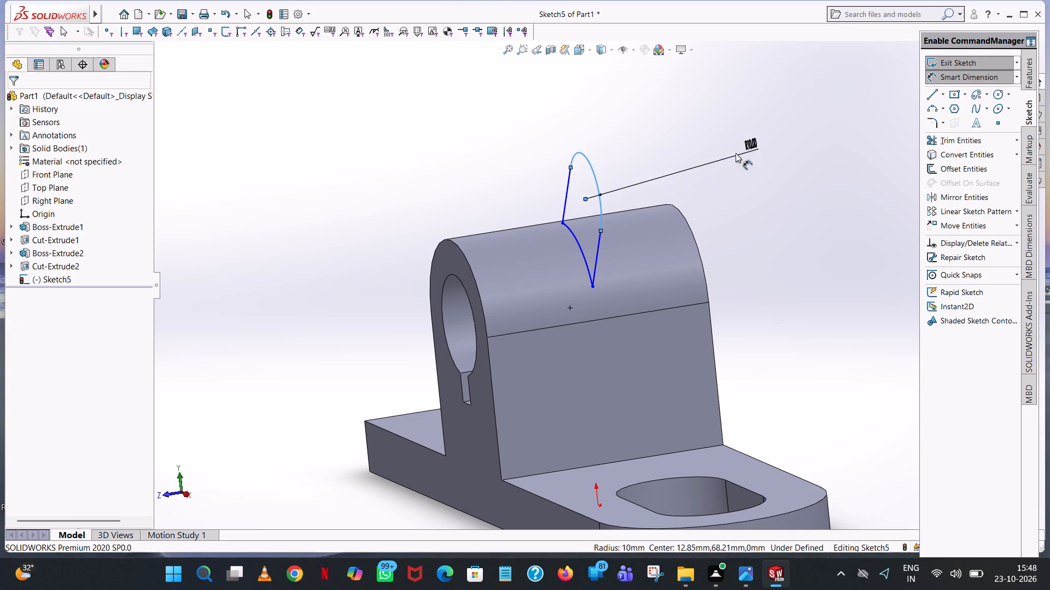
{"action": "left_click", "coordinate": [708, 136]}
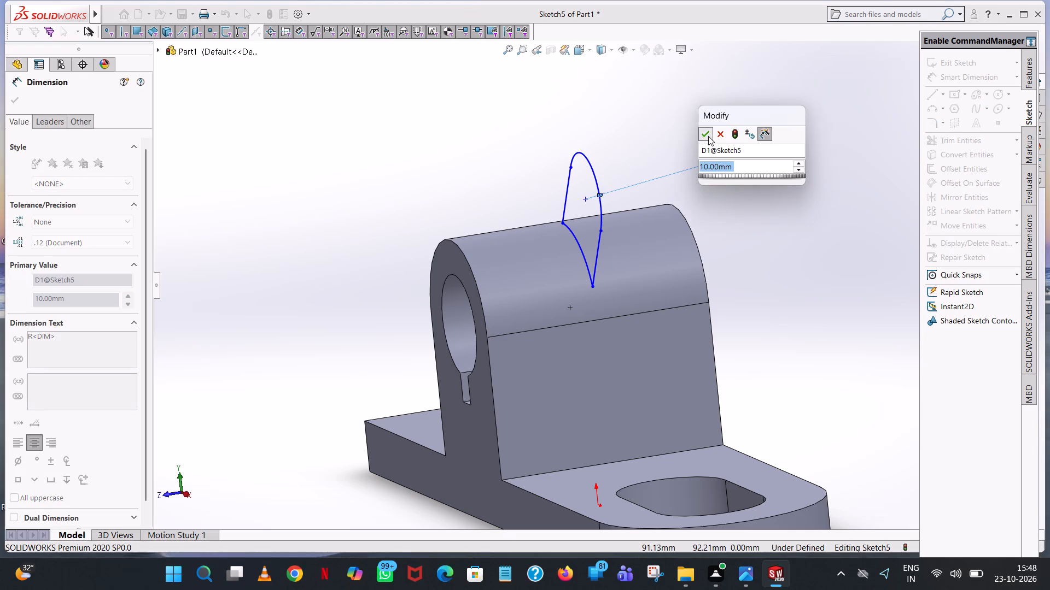
{"action": "left_click", "coordinate": [732, 244]}
Dimension the vertical distance from the origin to the centre of the arm's rounded end.
{"action": "middle_click_drag", "start_coordinate": [723, 243], "coordinate": [752, 228]}
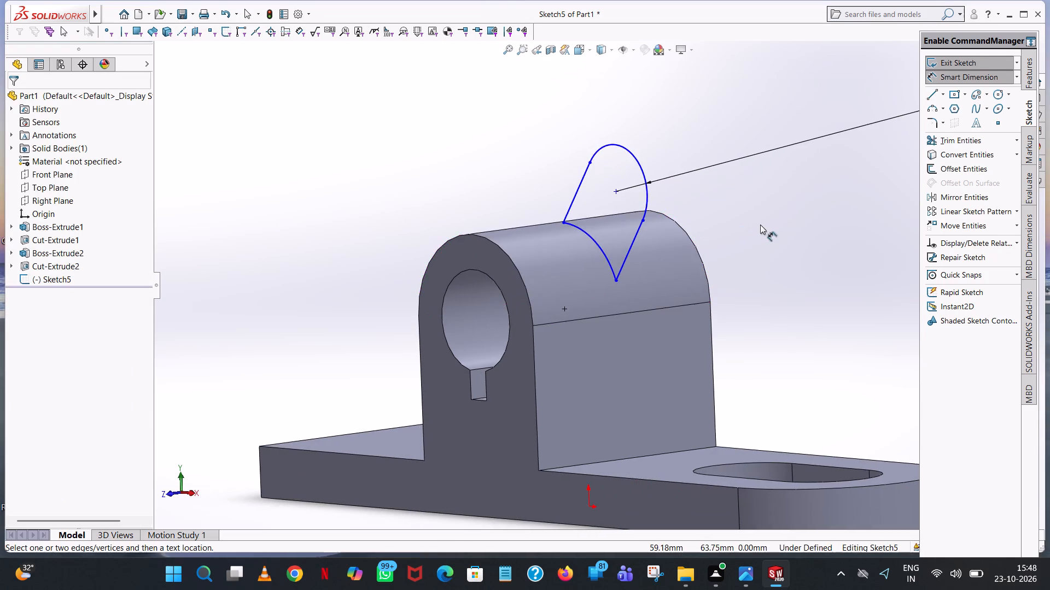
{"action": "scroll", "coordinate": [761, 225], "scroll_direction": "up", "scroll_amount": 5}
{"action": "middle_click_drag", "start_coordinate": [808, 202], "coordinate": [884, 165]}
{"action": "scroll", "coordinate": [853, 184], "scroll_direction": "up", "scroll_amount": 1}
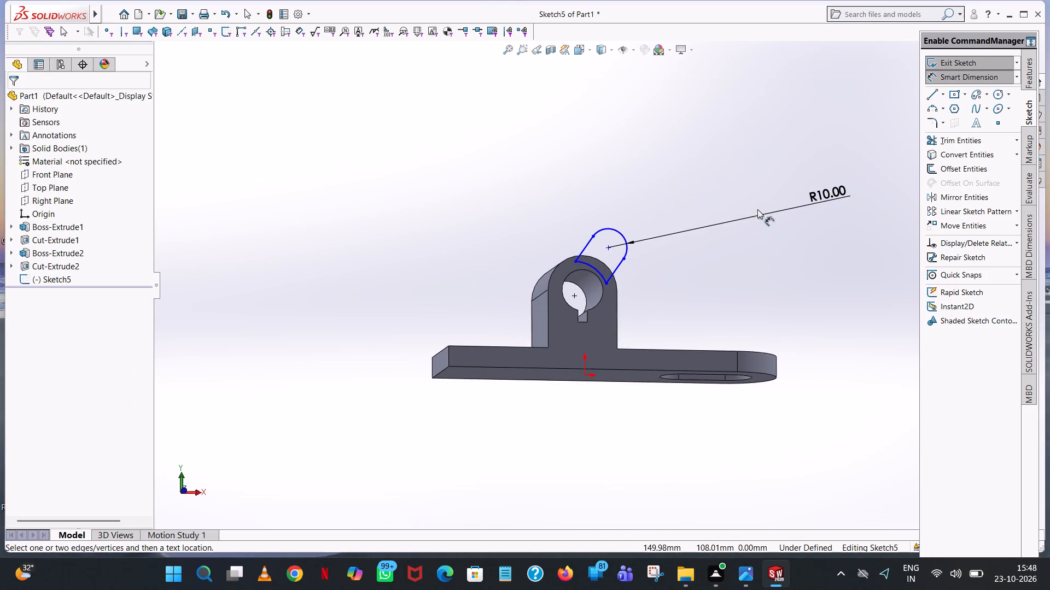
{"action": "scroll", "coordinate": [614, 266], "scroll_direction": "down", "scroll_amount": 6}
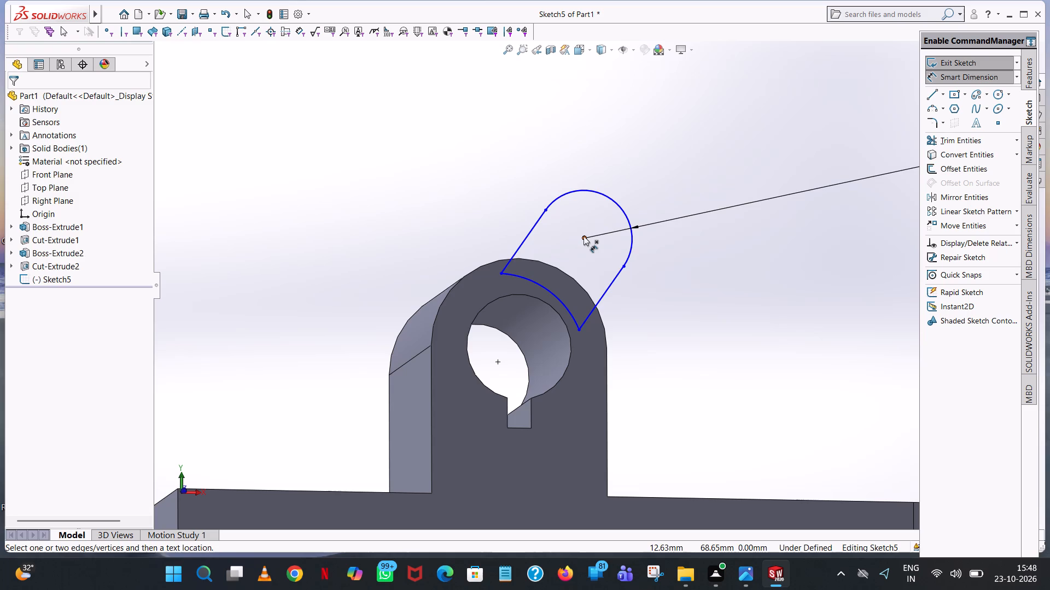
{"action": "left_click", "coordinate": [584, 236]}
{"action": "scroll", "coordinate": [591, 331], "scroll_direction": "up", "scroll_amount": 4}
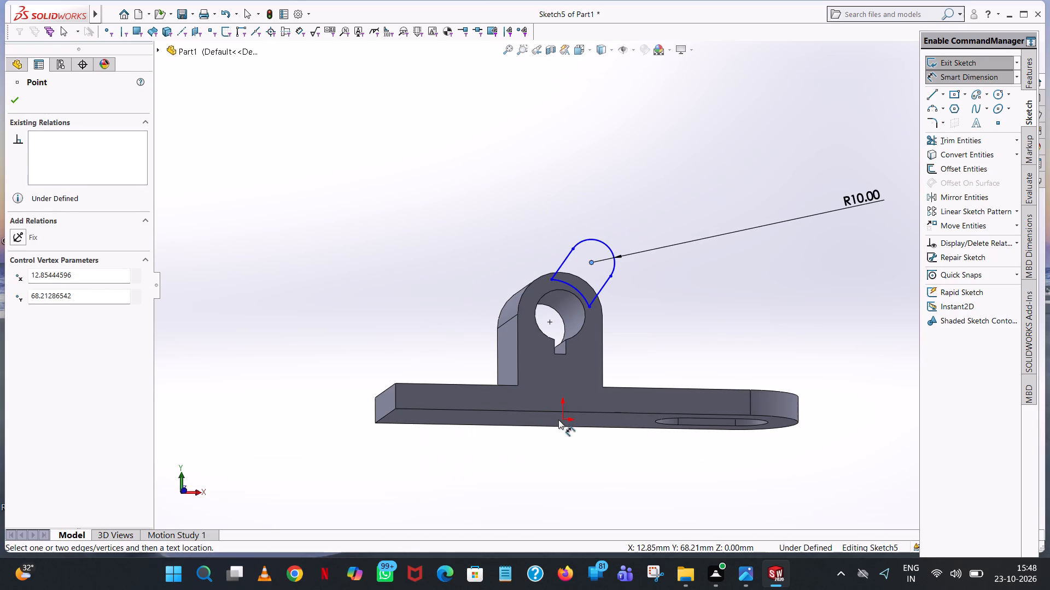
{"action": "left_click", "coordinate": [563, 420]}
{"action": "left_click", "coordinate": [833, 361]}
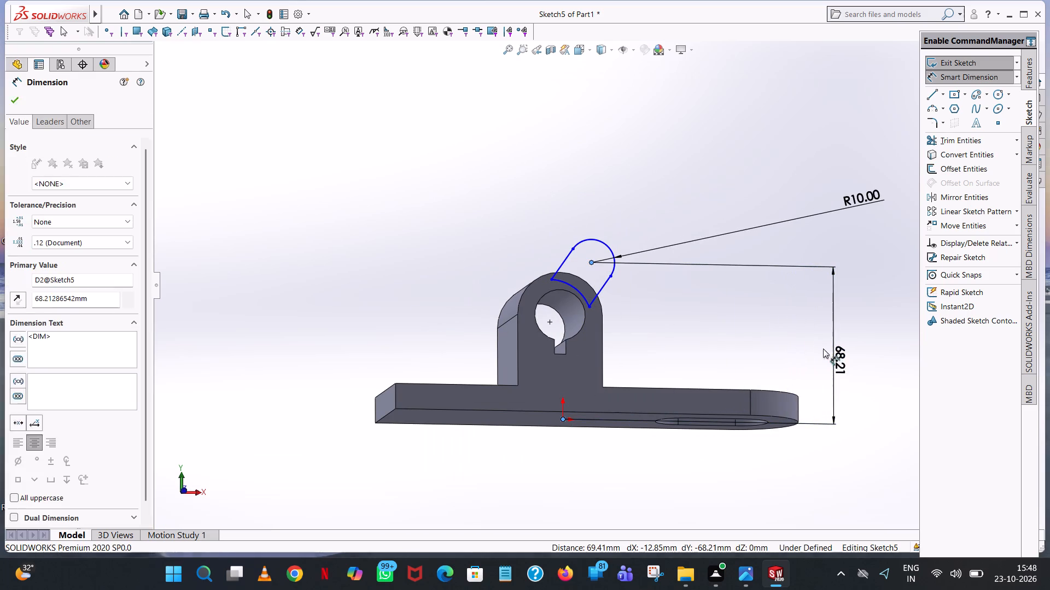
{"action": "left_click", "coordinate": [789, 340]}
{"action": "left_click", "coordinate": [665, 281]}
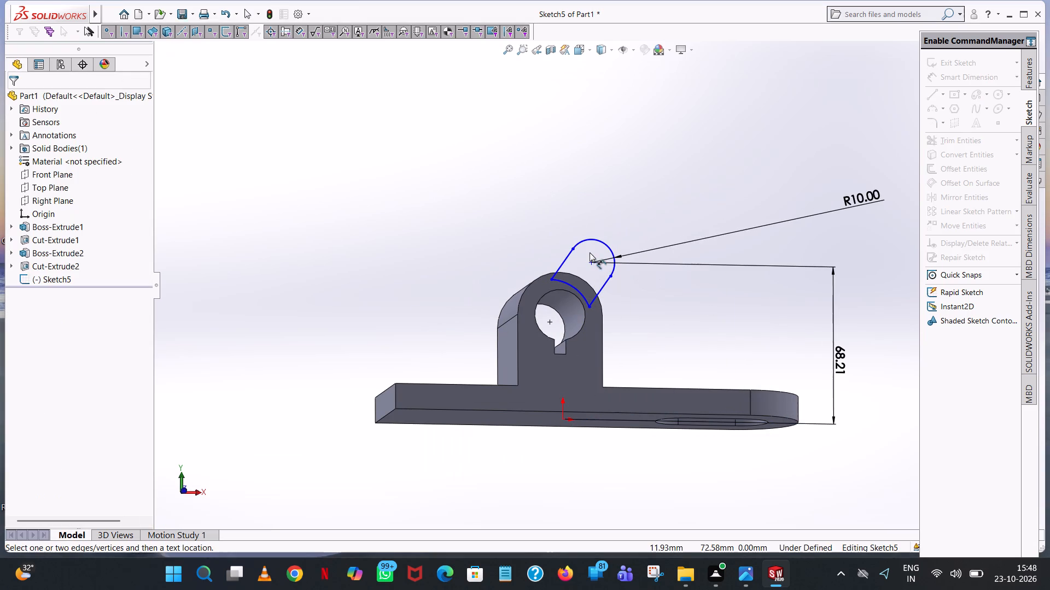
Dimension the horizontal distance from the origin to the centre of the arm's rounded end.
{"action": "left_click", "coordinate": [590, 263]}
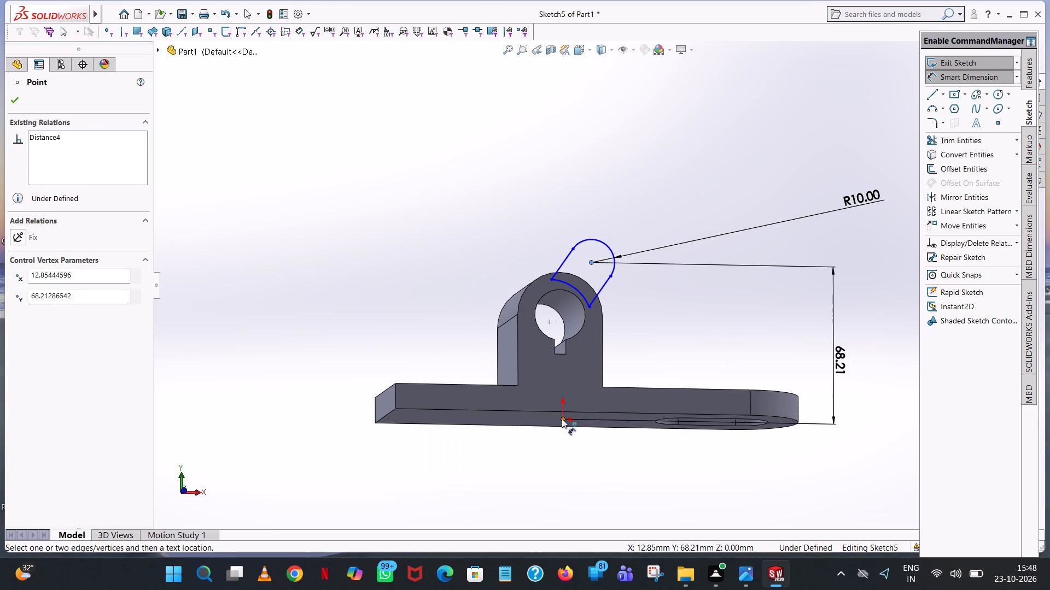
{"action": "left_click", "coordinate": [561, 418]}
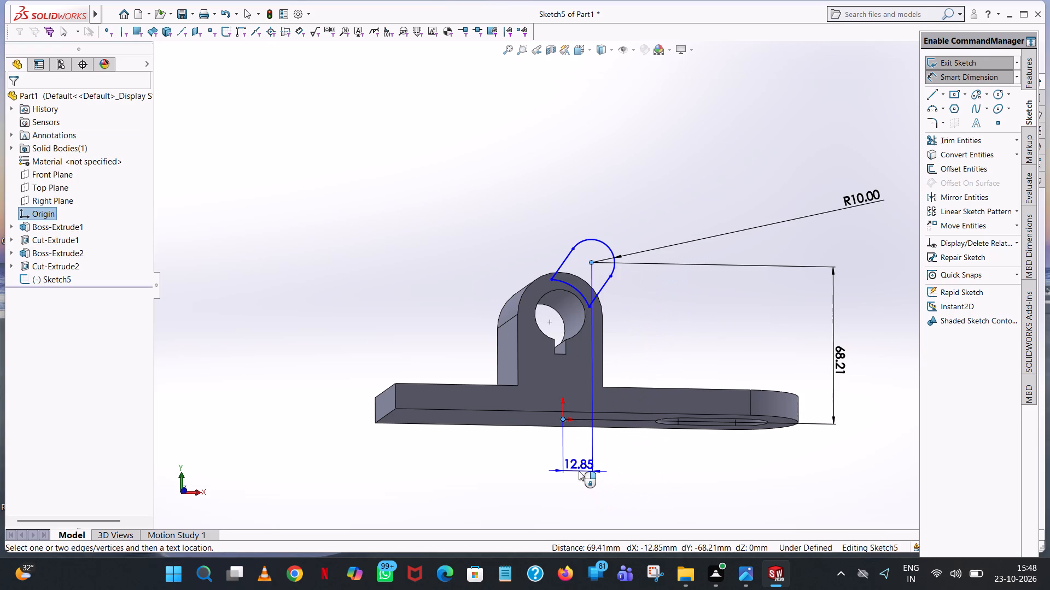
{"action": "left_click", "coordinate": [579, 471]}
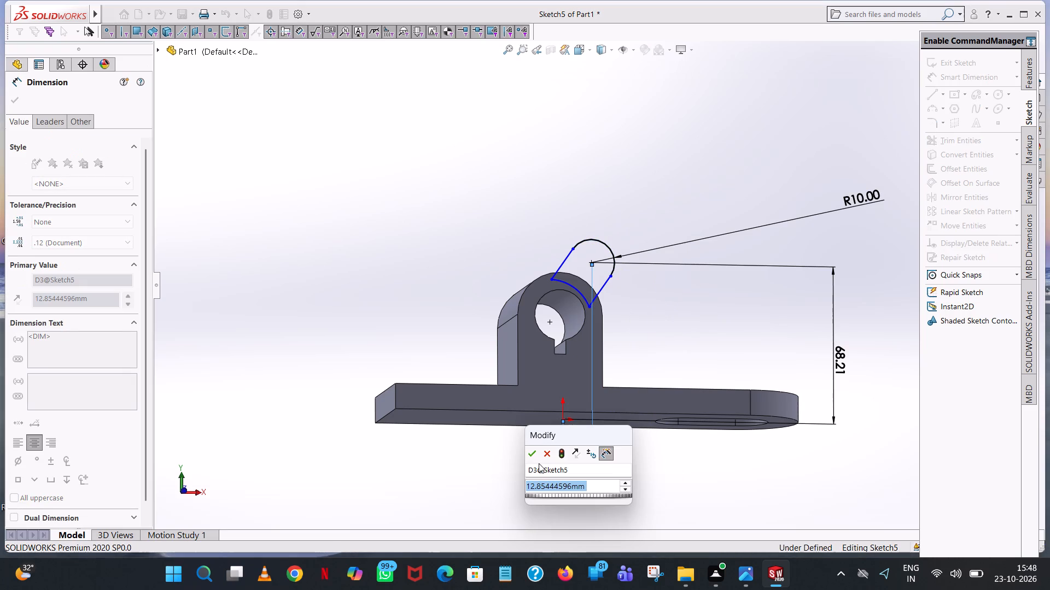
{"action": "left_click", "coordinate": [533, 447]}
{"action": "left_click", "coordinate": [720, 326]}
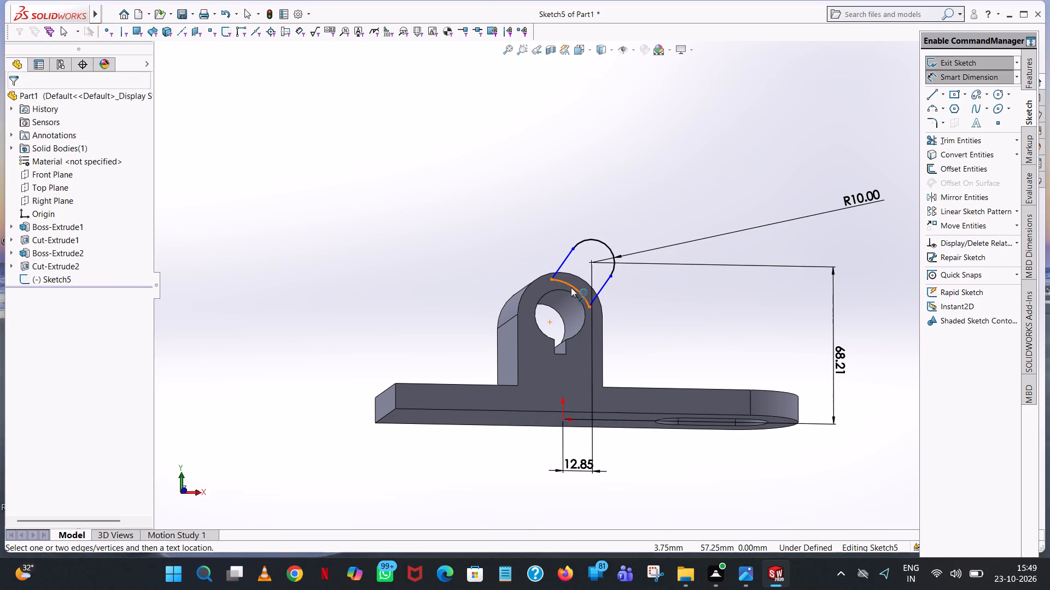
Add a radius dimension to the bore-centred arc closing the arm profile at the boss.
{"action": "left_click", "coordinate": [571, 287]}
{"action": "left_click", "coordinate": [426, 516]}
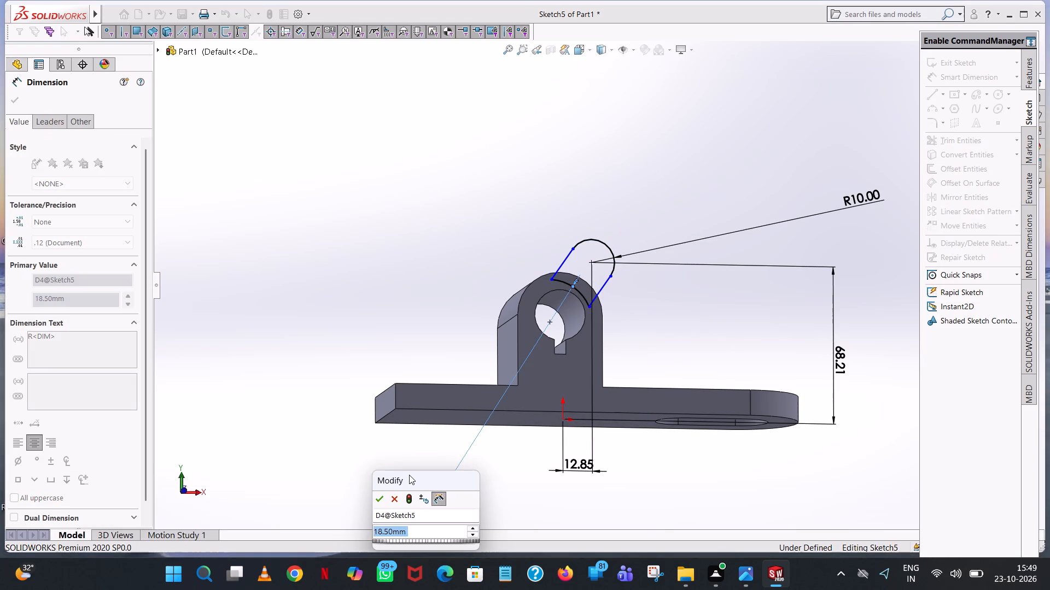
{"action": "left_click", "coordinate": [383, 499]}
{"action": "left_click", "coordinate": [399, 267]}
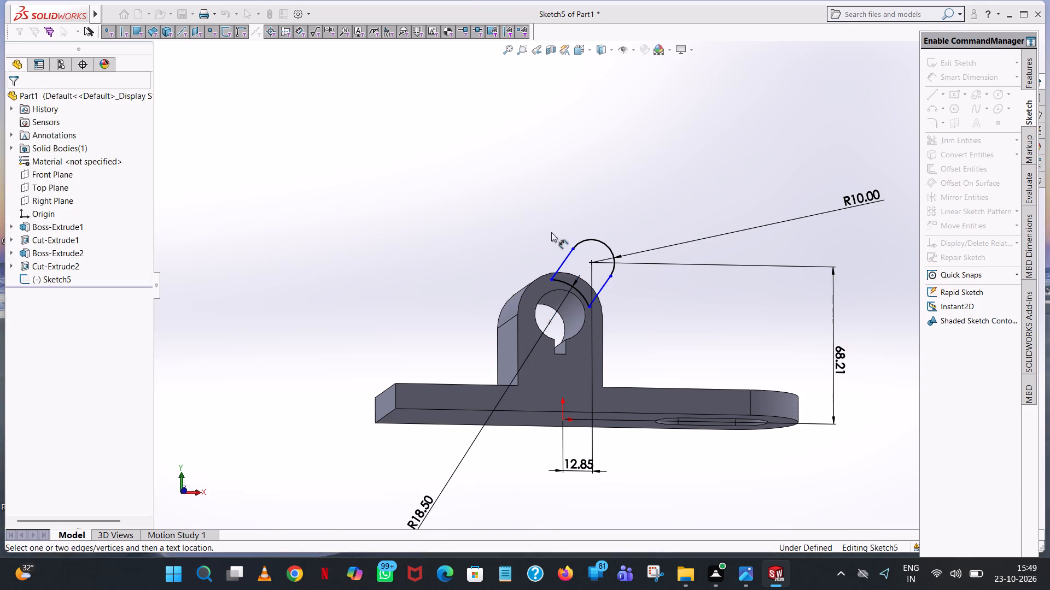
Dimension the length of the arm's upper slanted line along its own direction.
{"action": "left_click", "coordinate": [565, 258]}
{"action": "left_click", "coordinate": [533, 235]}
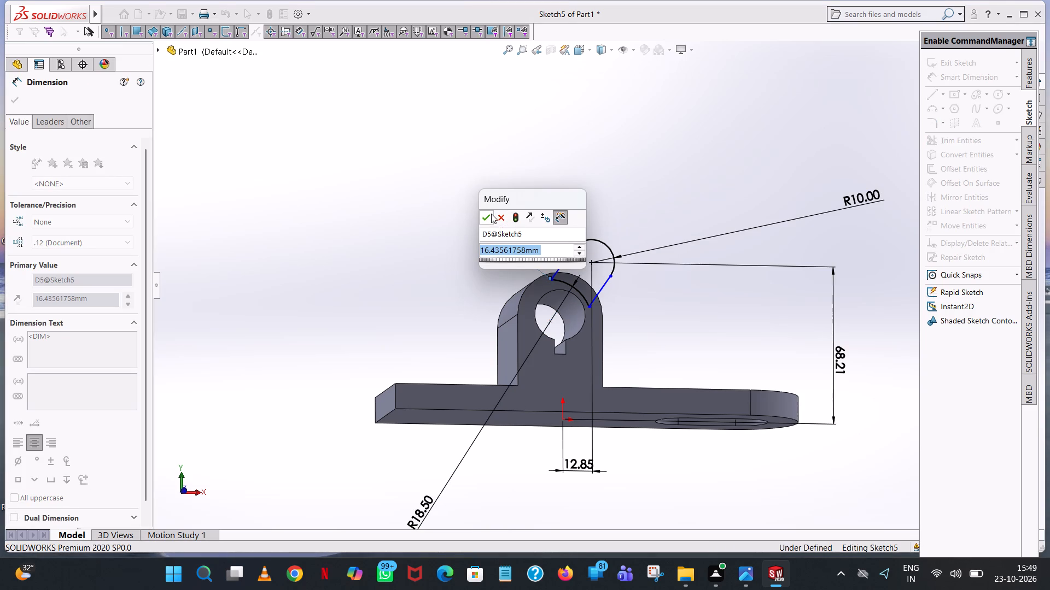
{"action": "left_click", "coordinate": [491, 214]}
{"action": "left_click", "coordinate": [545, 146]}
Dimension the perpendicular distance between the arm's two parallel slanted lines.
{"action": "left_click", "coordinate": [564, 256]}
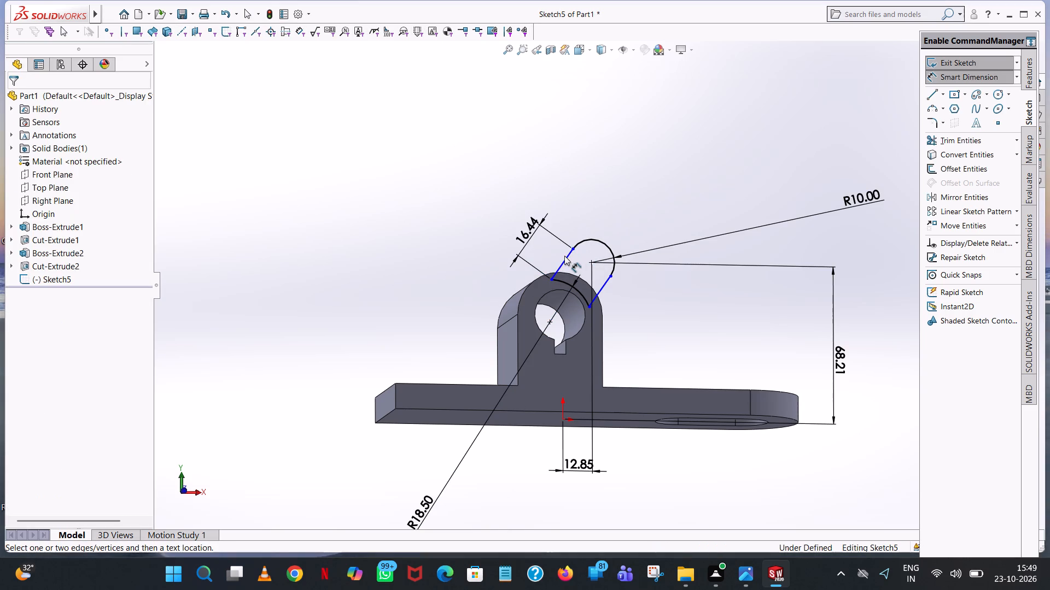
{"action": "left_click", "coordinate": [564, 258]}
{"action": "left_click", "coordinate": [604, 287]}
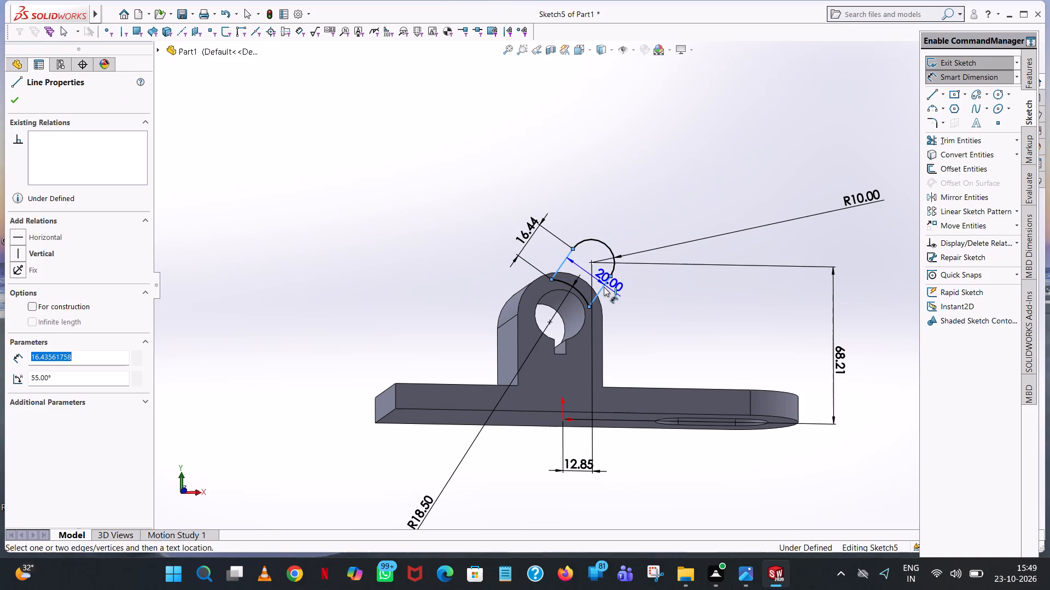
{"action": "left_click", "coordinate": [615, 186]}
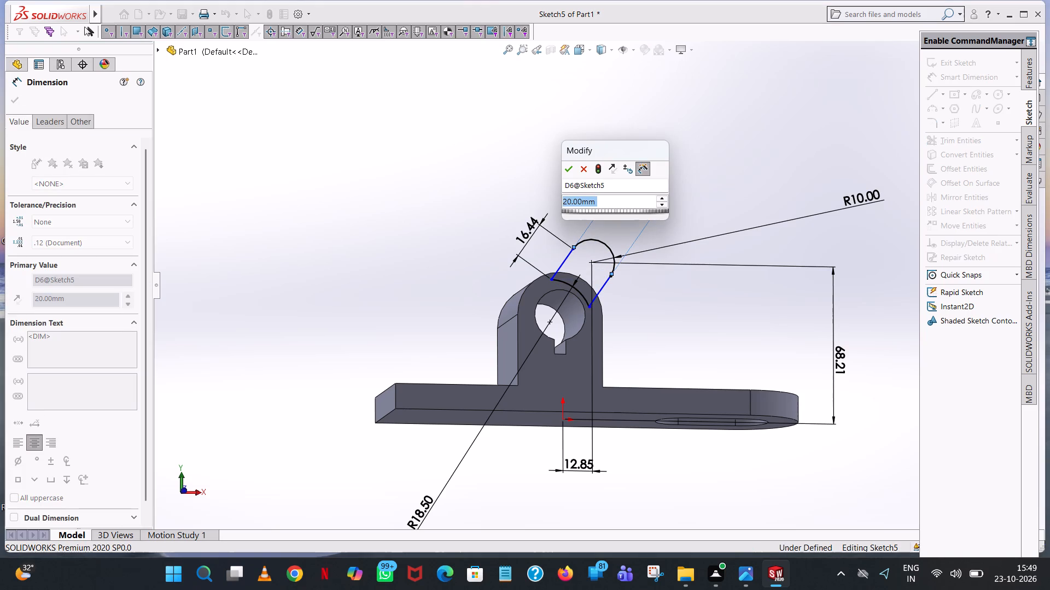
{"action": "left_click", "coordinate": [568, 166]}
{"action": "left_click", "coordinate": [691, 166]}
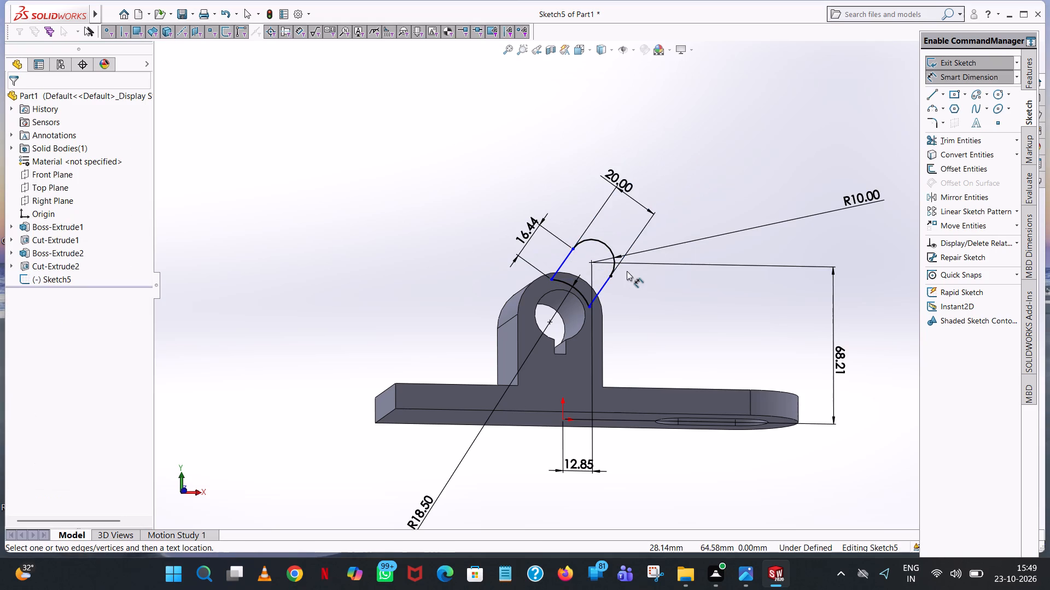
Dimension the vertical extent of the arm's lower slanted line between its two endpoints.
{"action": "scroll", "coordinate": [627, 271], "scroll_direction": "down", "scroll_amount": 6}
{"action": "left_click", "coordinate": [534, 333]}
{"action": "left_click", "coordinate": [713, 387]}
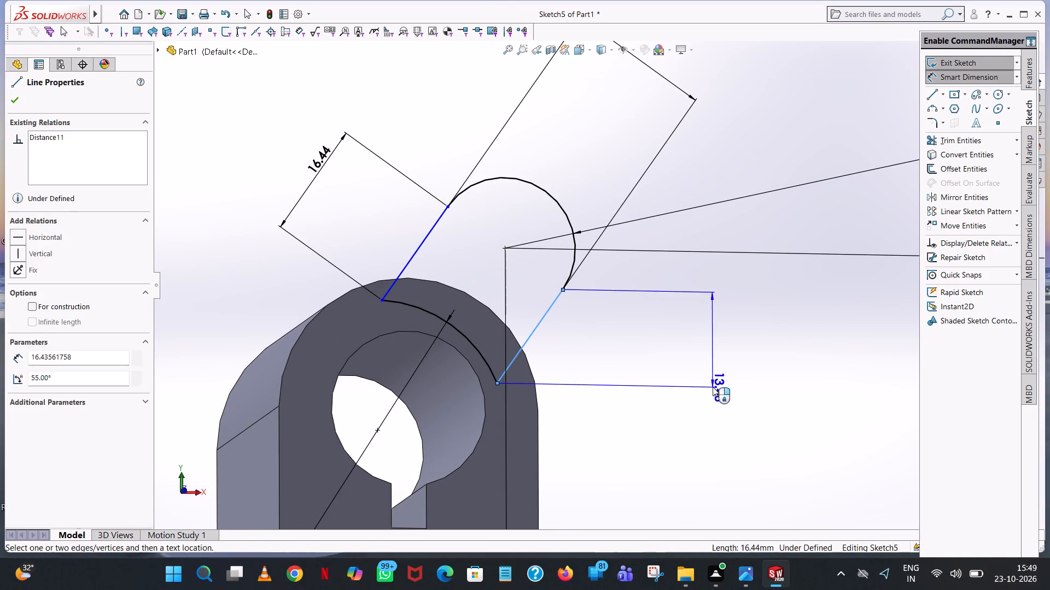
{"action": "left_click", "coordinate": [667, 371]}
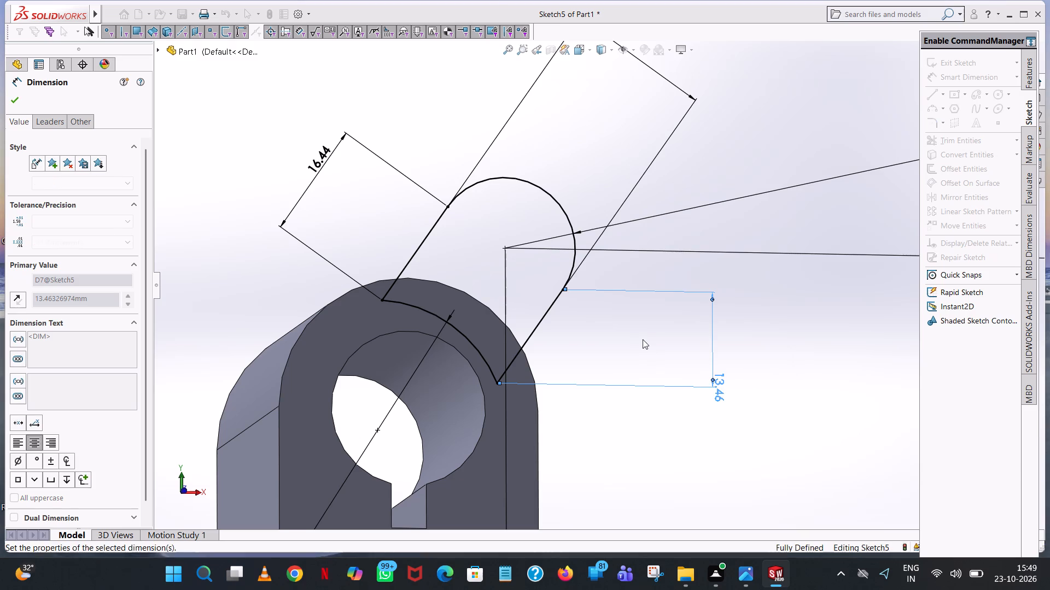
{"action": "left_click", "coordinate": [641, 339]}
{"action": "scroll", "coordinate": [643, 340], "scroll_direction": "up", "scroll_amount": 4}
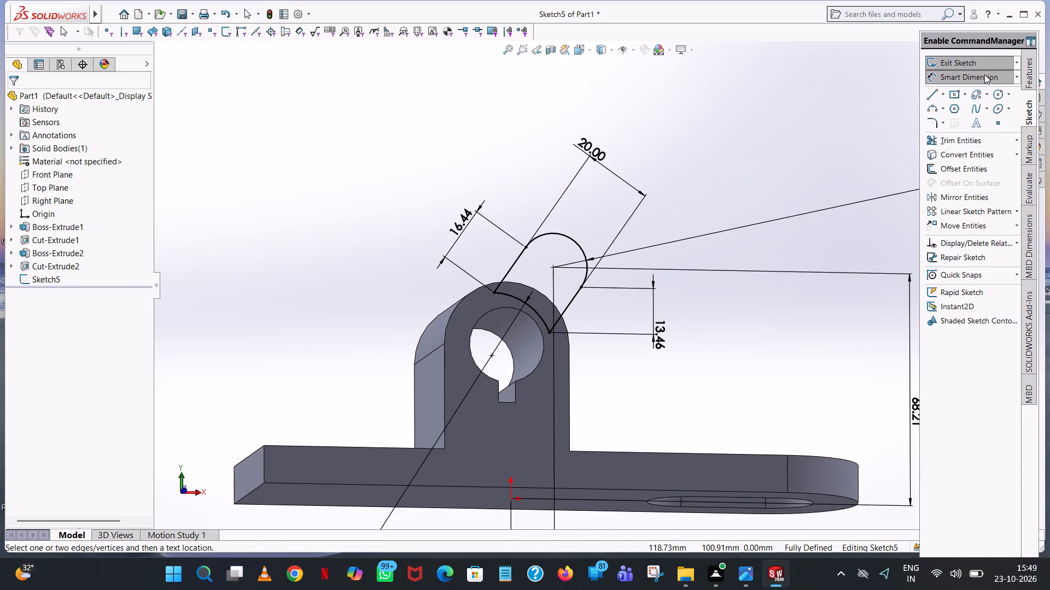
Extrude the arm profile 12 mm with the Mid Plane end condition, merged with the existing body.
{"action": "left_click", "coordinate": [1027, 72]}
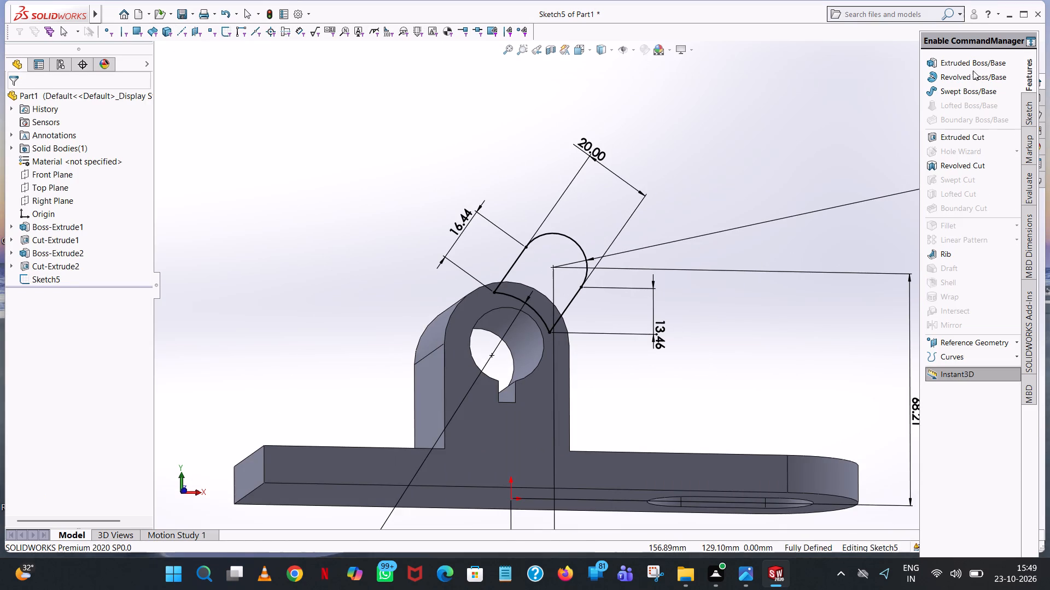
{"action": "left_click", "coordinate": [971, 67]}
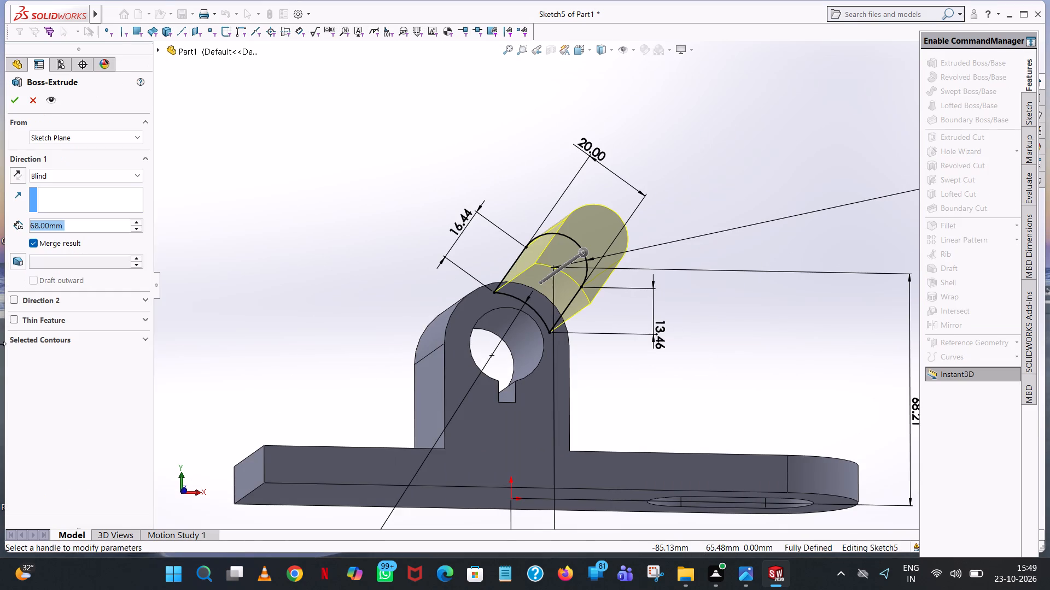
{"action": "type", "text": "12"}
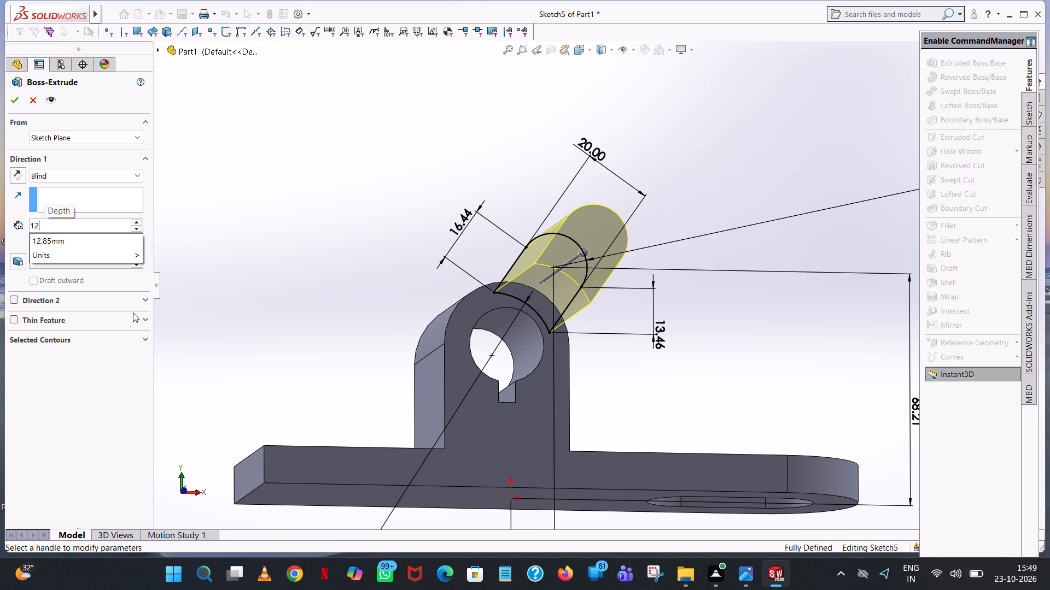
{"action": "left_click", "coordinate": [372, 230]}
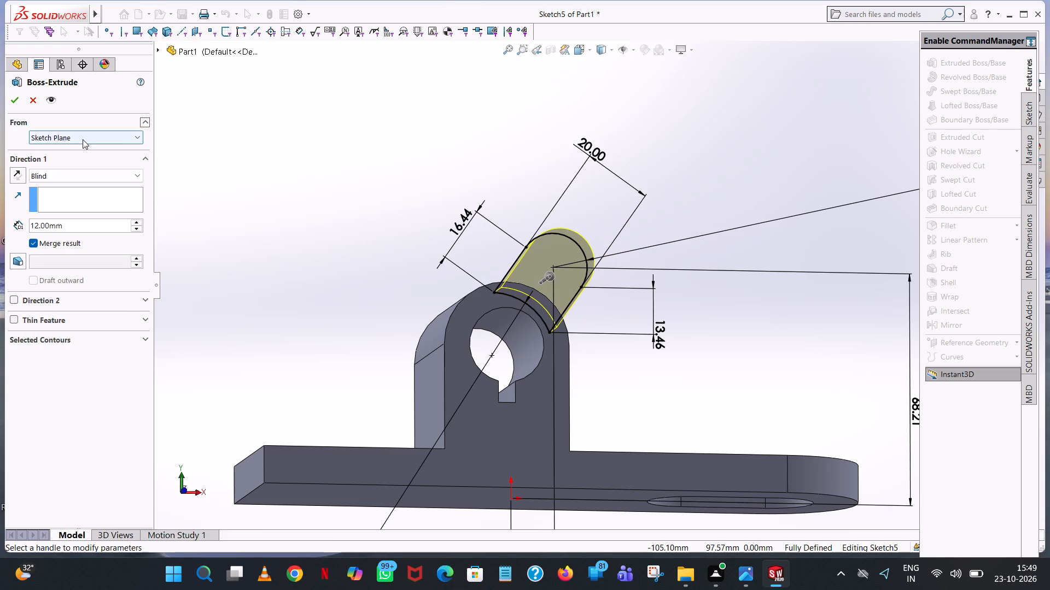
{"action": "left_click", "coordinate": [83, 138]}
{"action": "left_click", "coordinate": [305, 210]}
{"action": "left_click", "coordinate": [28, 174]}
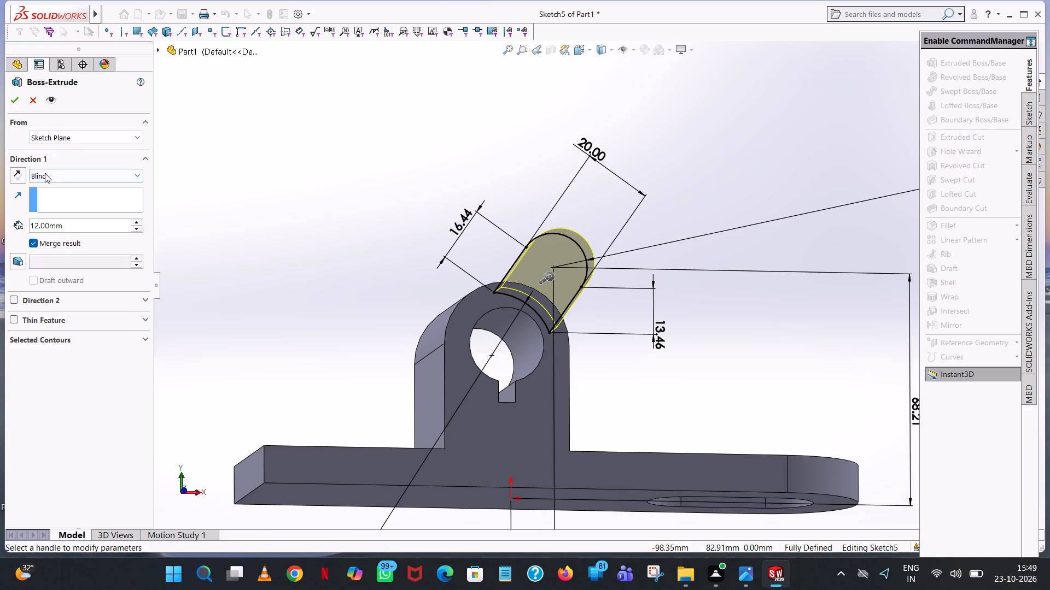
{"action": "left_click", "coordinate": [48, 174]}
{"action": "left_click", "coordinate": [52, 243]}
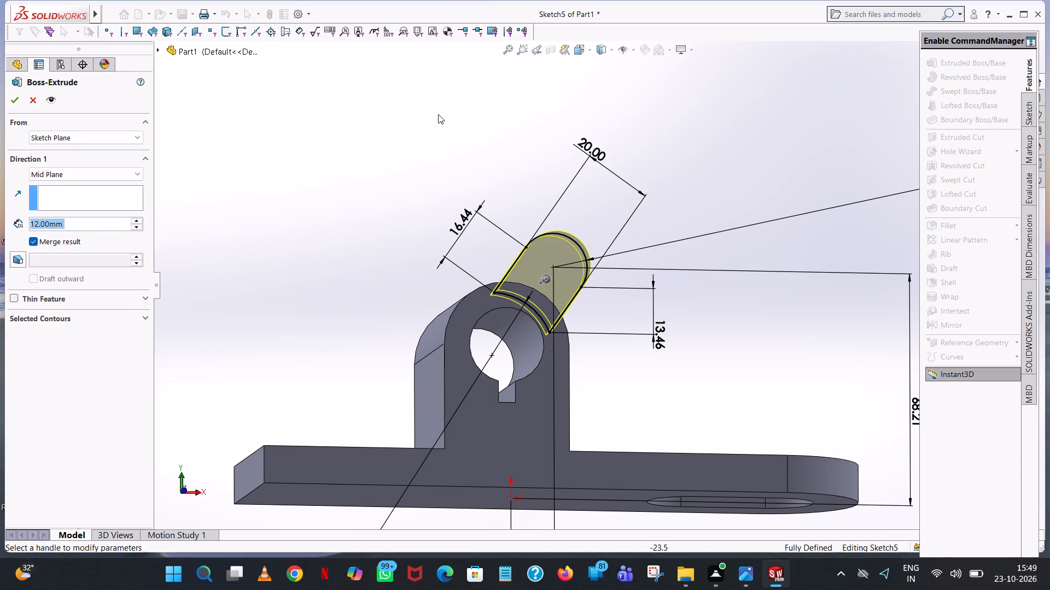
{"action": "middle_click_drag", "start_coordinate": [514, 147], "coordinate": [502, 385]}
{"action": "scroll", "coordinate": [502, 331], "scroll_direction": "up", "scroll_amount": 1}
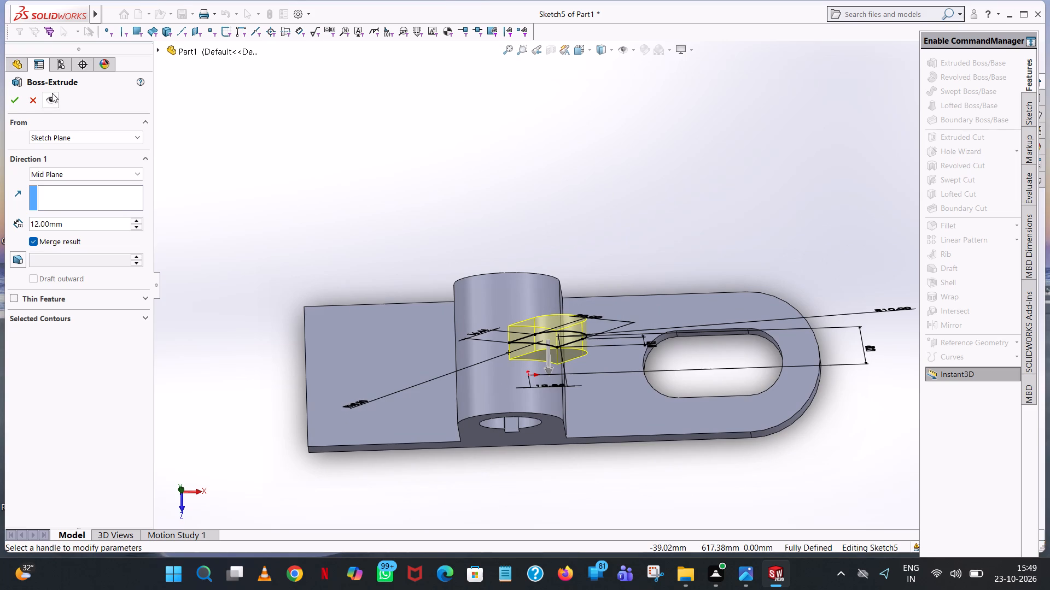
{"action": "left_click", "coordinate": [20, 102]}
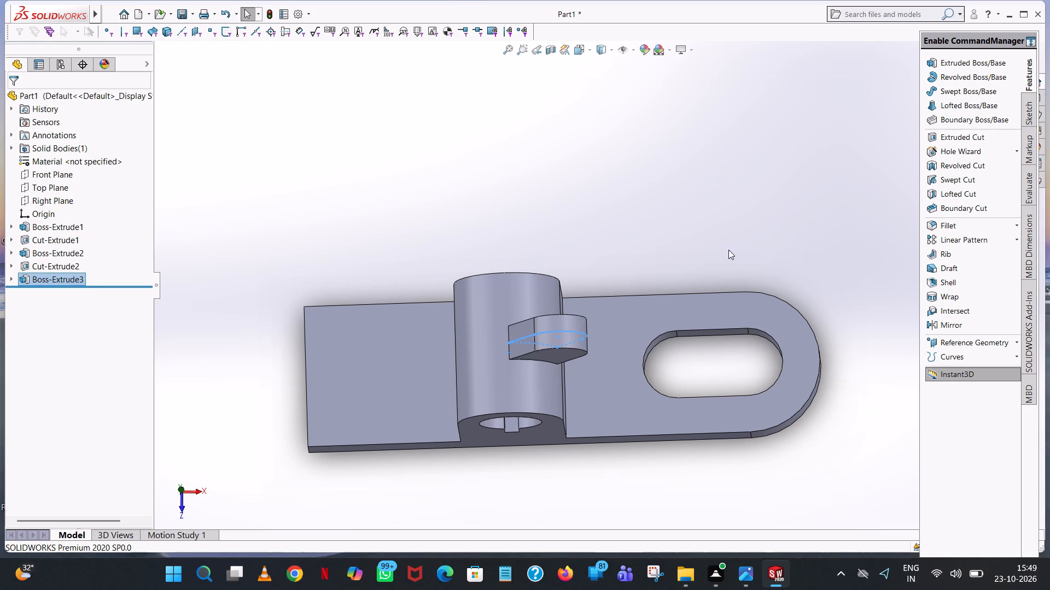
Start an extruded cut on the arm's flat face and sketch a 4.5 mm radius circle concentric with its rounded end.
{"action": "left_click", "coordinate": [728, 250]}
{"action": "scroll", "coordinate": [718, 264], "scroll_direction": "up", "scroll_amount": 1}
{"action": "middle_click_drag", "start_coordinate": [714, 265], "coordinate": [699, 65]}
{"action": "scroll", "coordinate": [703, 64], "scroll_direction": "up", "scroll_amount": 1}
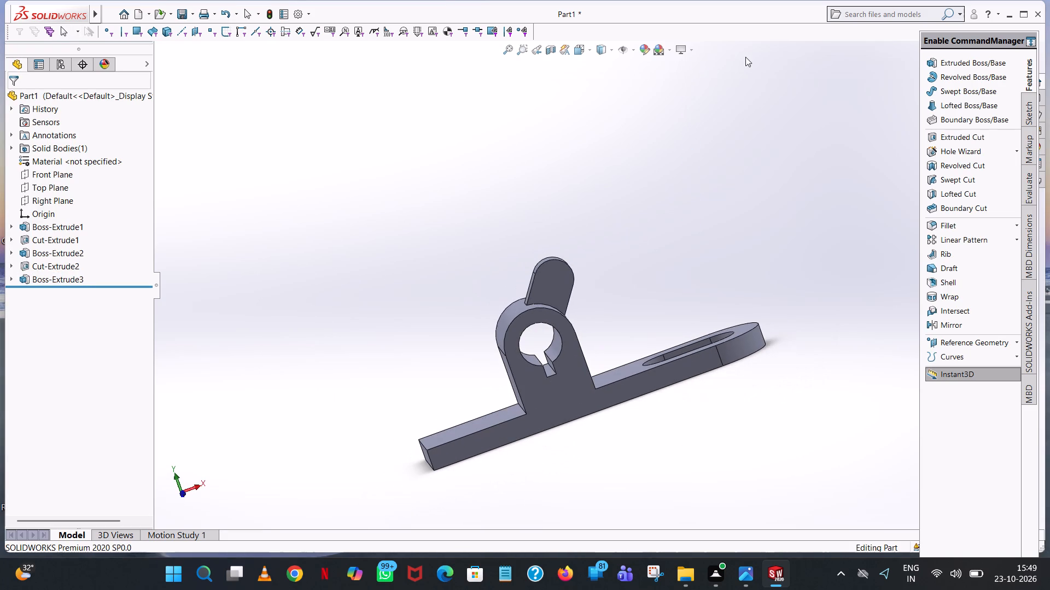
{"action": "left_click", "coordinate": [951, 135]}
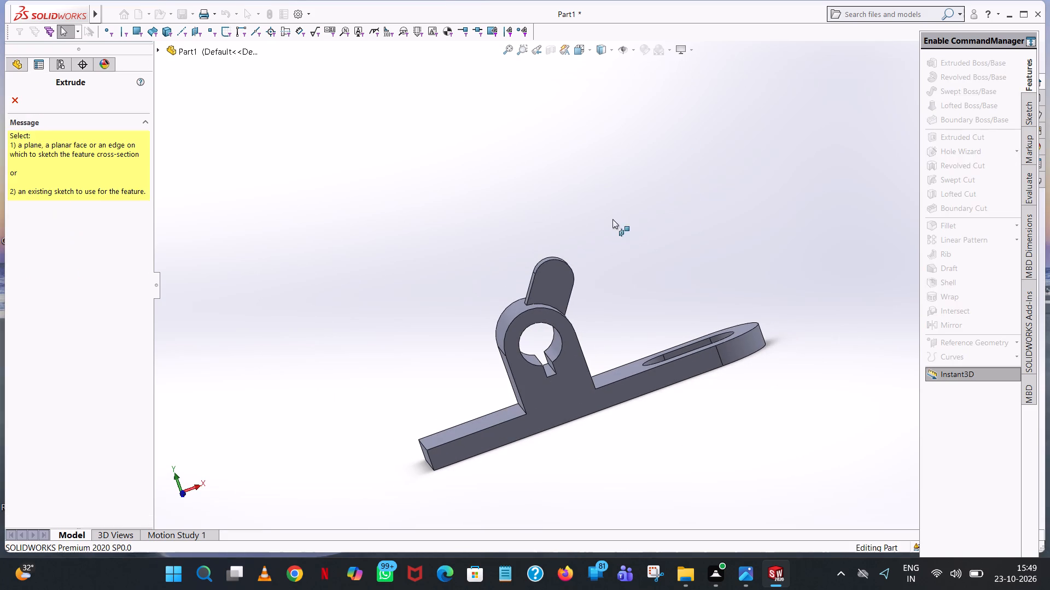
{"action": "left_click", "coordinate": [550, 276]}
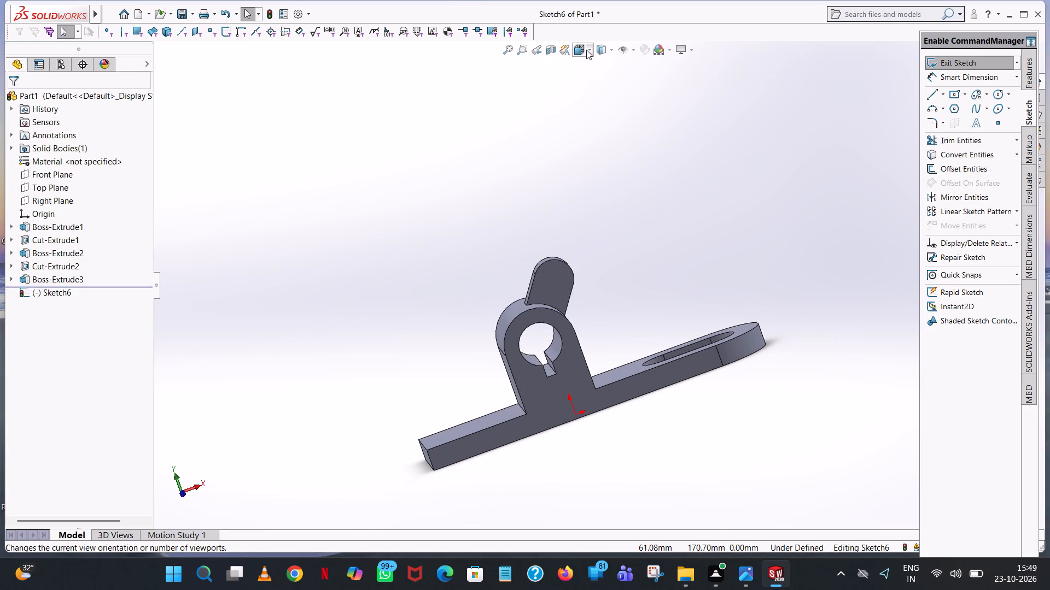
{"action": "left_click", "coordinate": [588, 51]}
{"action": "left_click", "coordinate": [644, 107]}
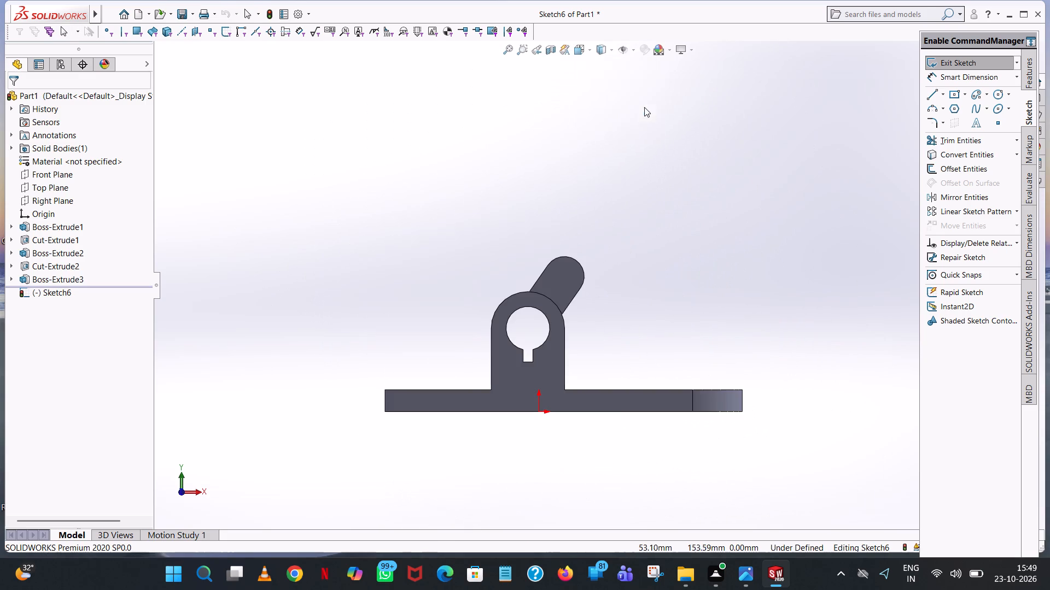
{"action": "left_click", "coordinate": [997, 96]}
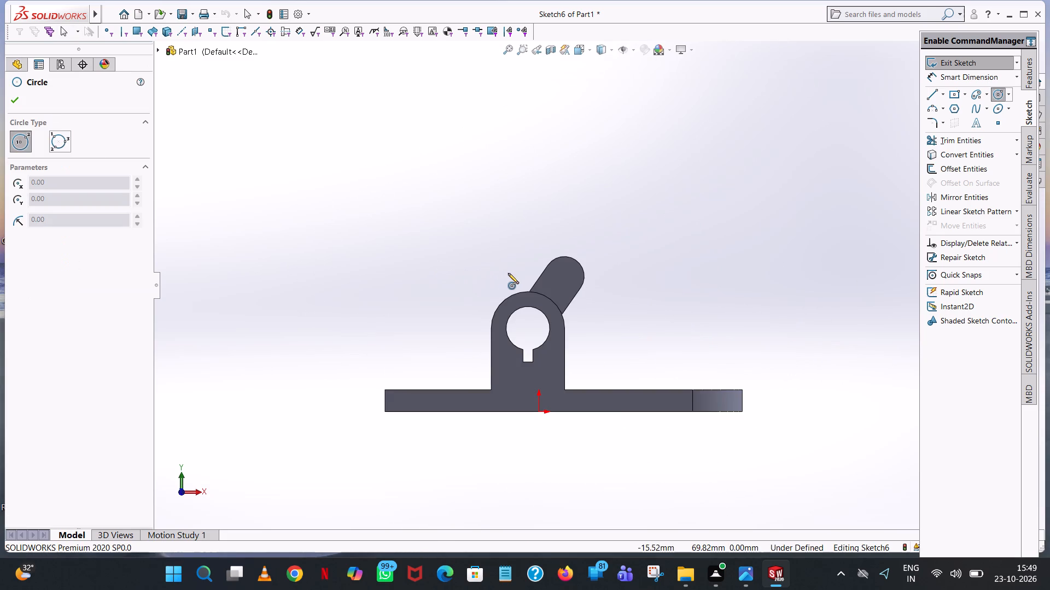
{"action": "scroll", "coordinate": [486, 277], "scroll_direction": "down", "scroll_amount": 7}
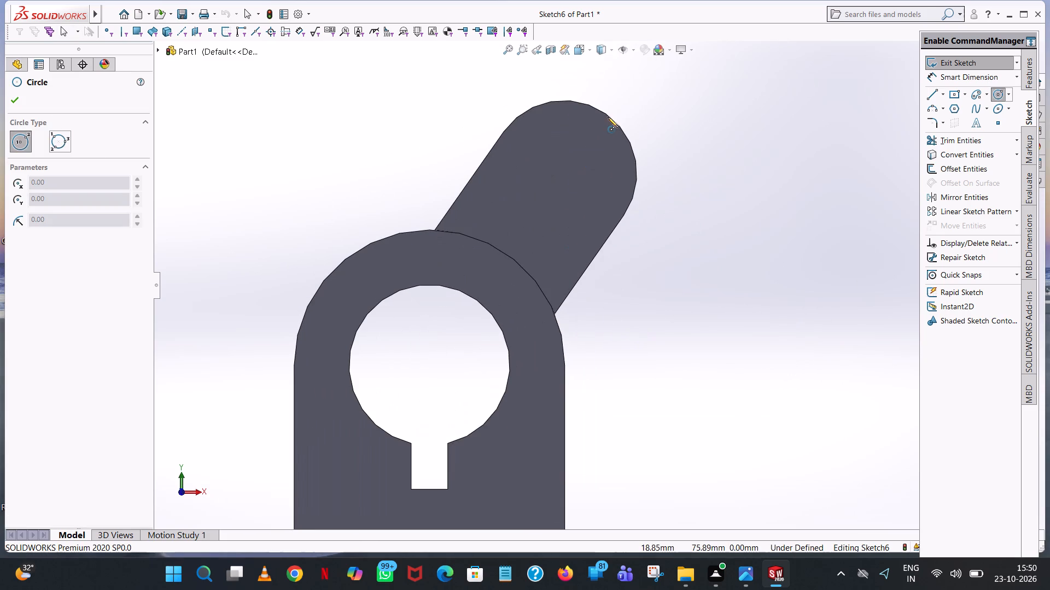
{"action": "left_click", "coordinate": [563, 174]}
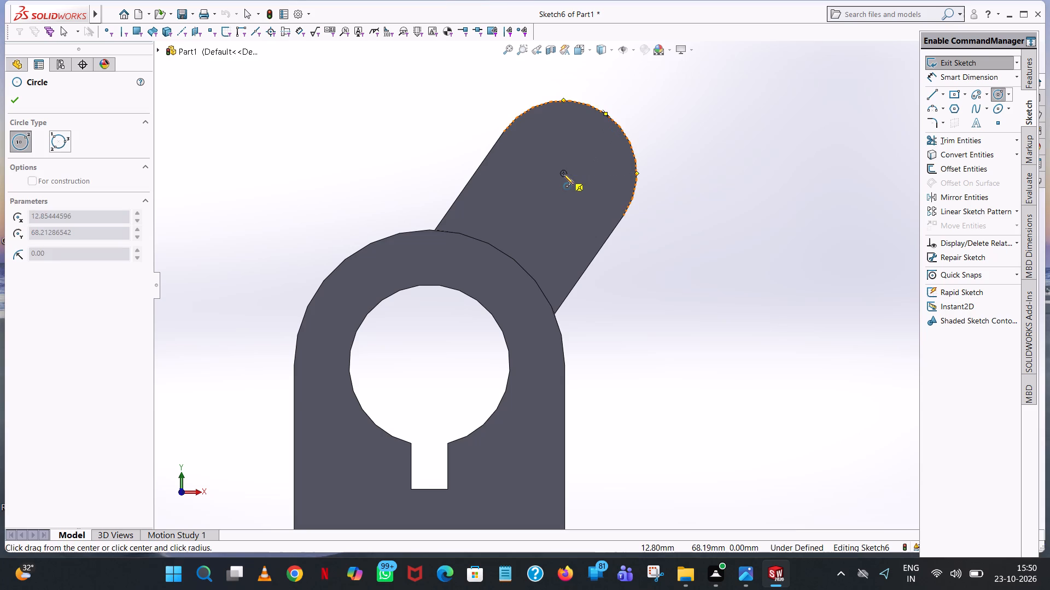
{"action": "left_click", "coordinate": [580, 144]}
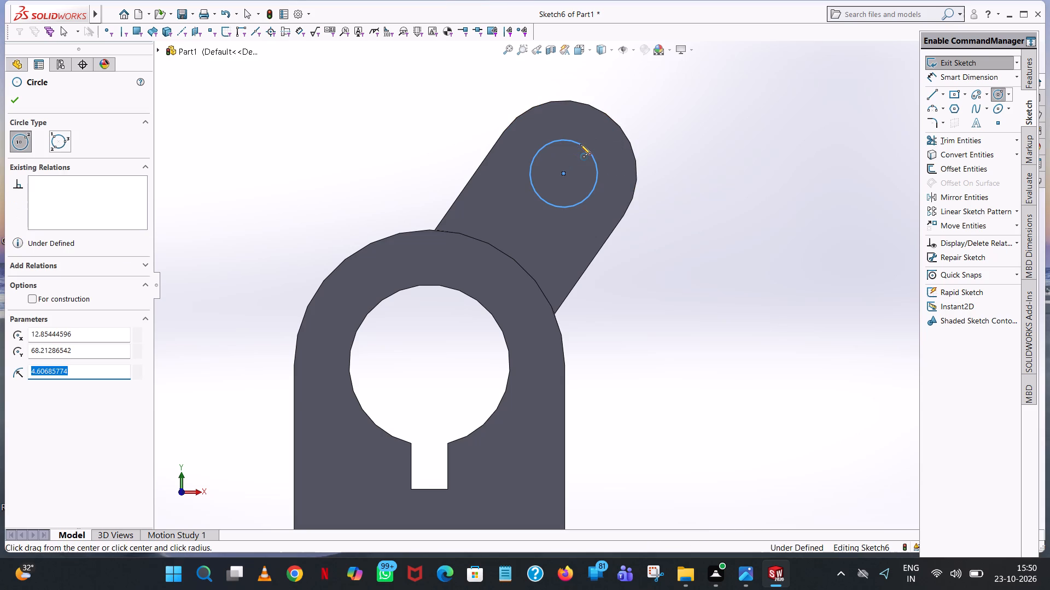
{"action": "type", "text": "9/2"}
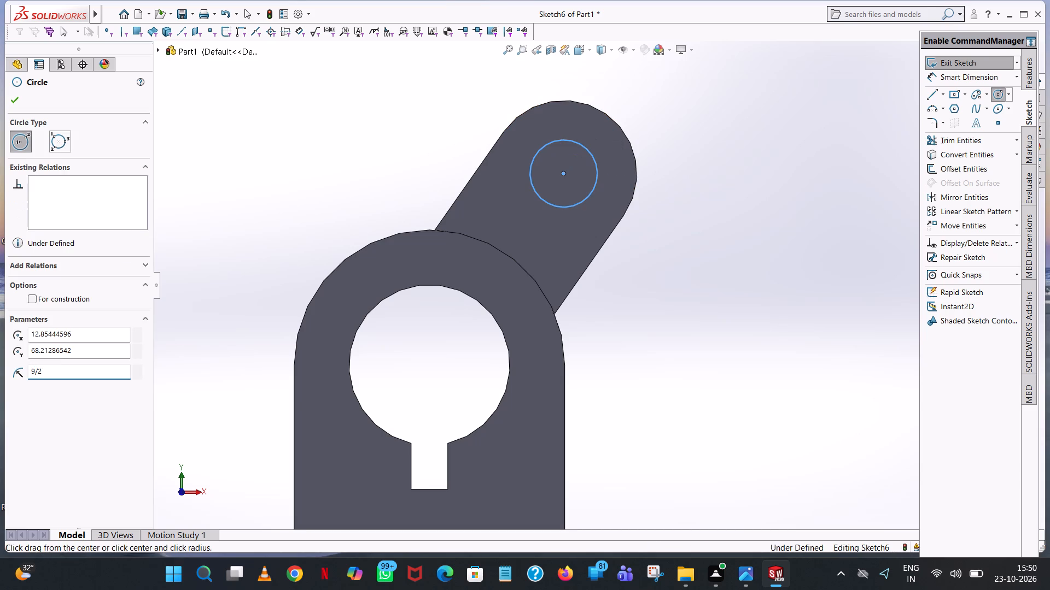
{"action": "key", "text": "Return"}
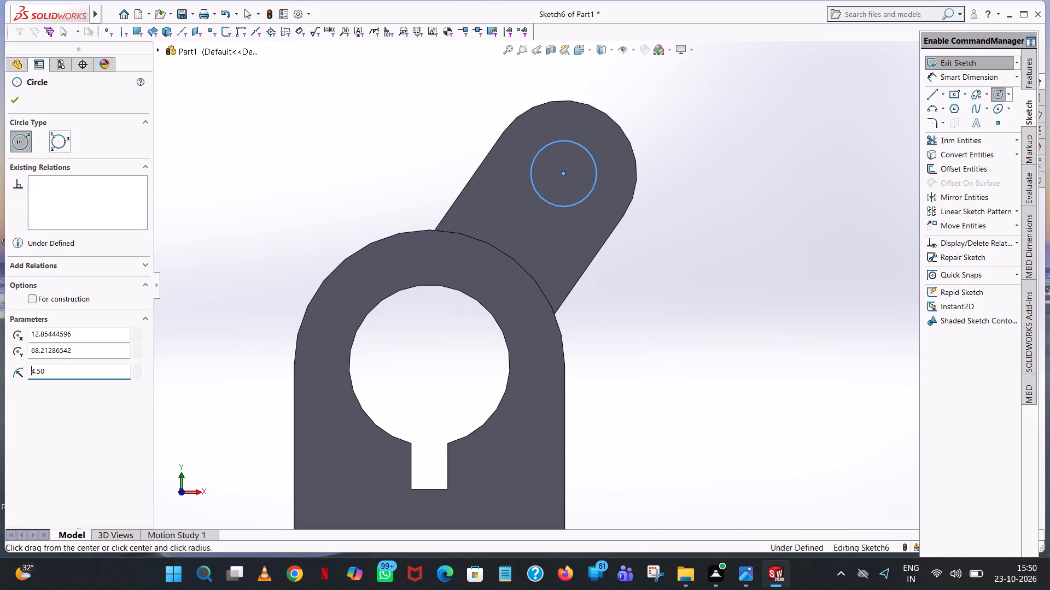
{"action": "left_click", "coordinate": [22, 97]}
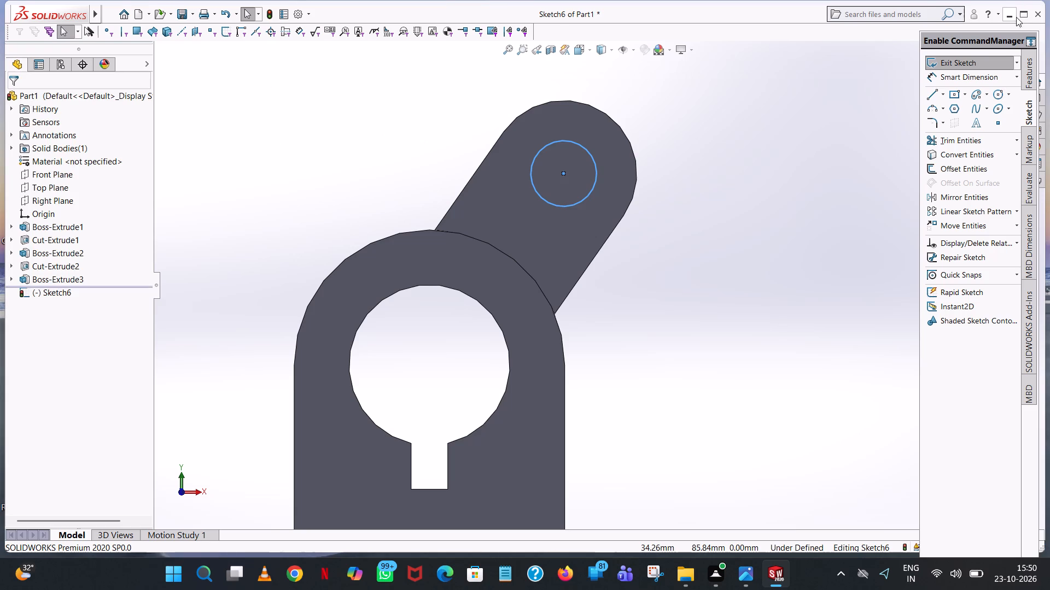
Dimension the circle's diameter at 9 mm.
{"action": "left_click", "coordinate": [1020, 15]}
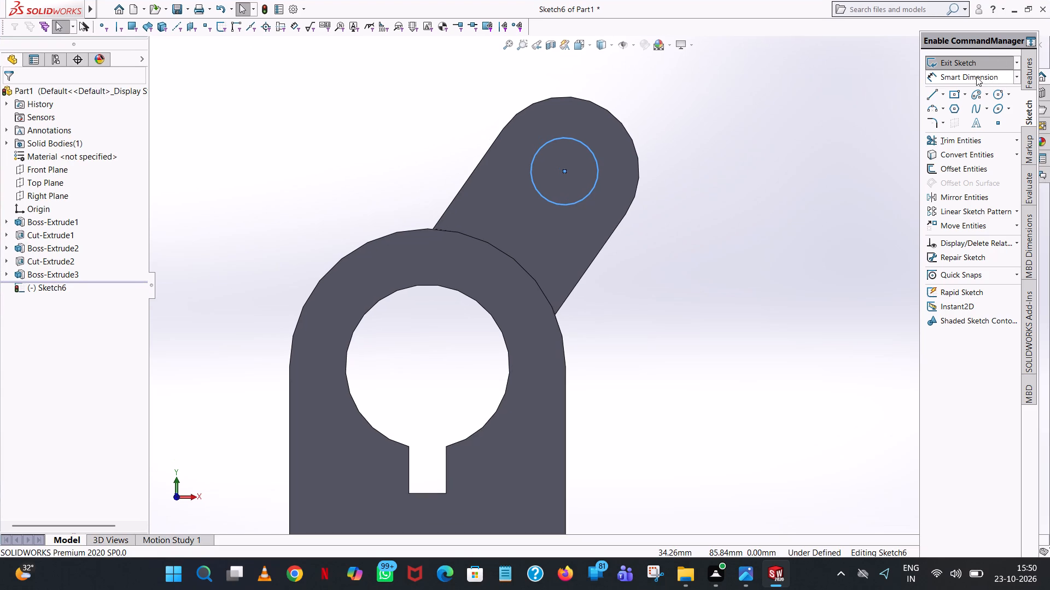
{"action": "left_click", "coordinate": [976, 76]}
{"action": "left_click", "coordinate": [591, 147]}
{"action": "left_click", "coordinate": [820, 172]}
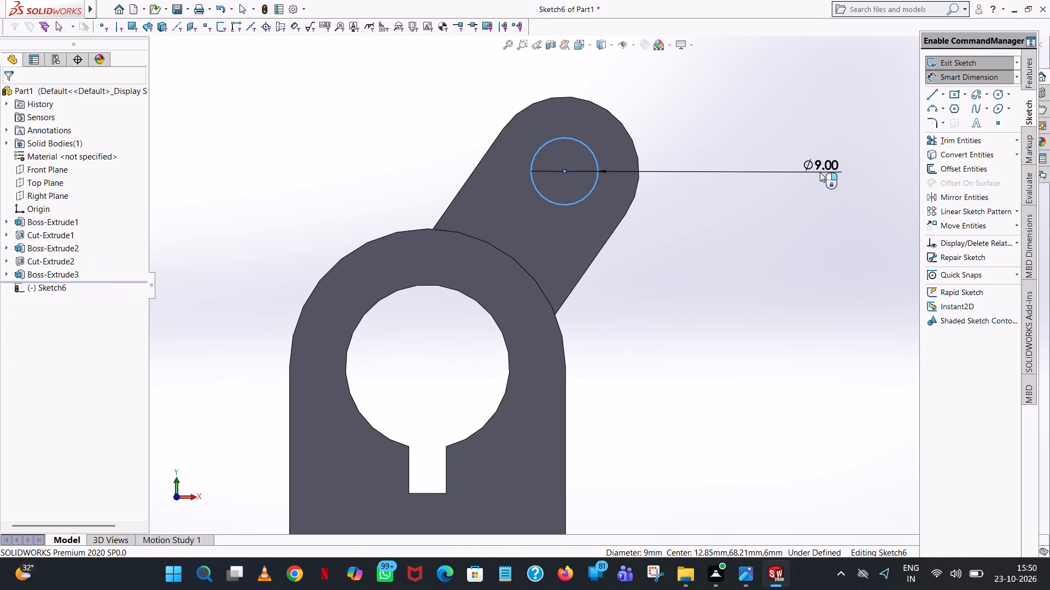
{"action": "left_click", "coordinate": [778, 151]}
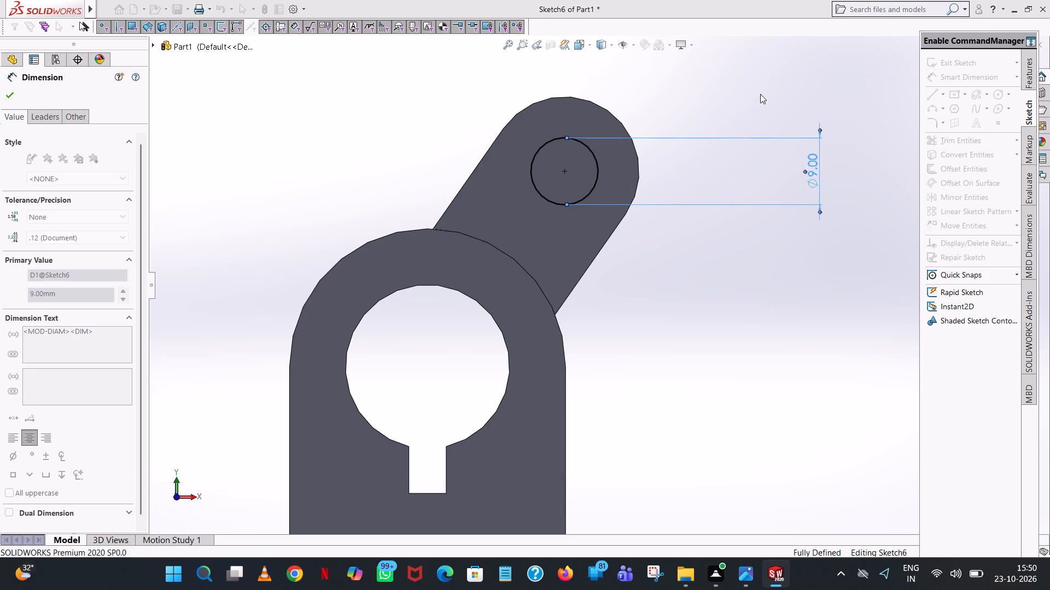
{"action": "left_click", "coordinate": [760, 93]}
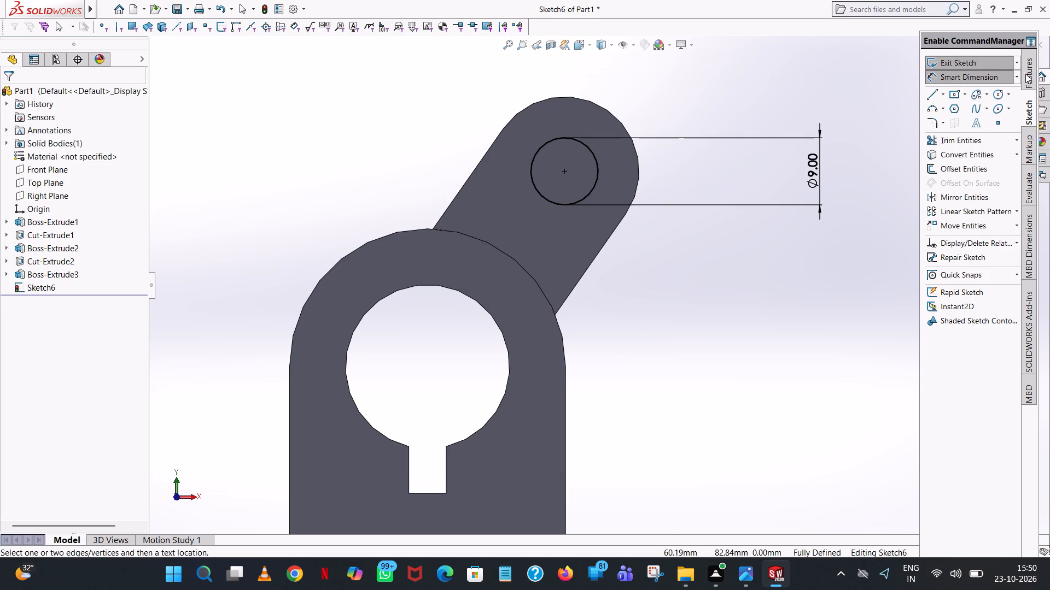
Cut the circle through the arm with a Blind extruded cut 20 mm deep.
{"action": "left_click", "coordinate": [1030, 71]}
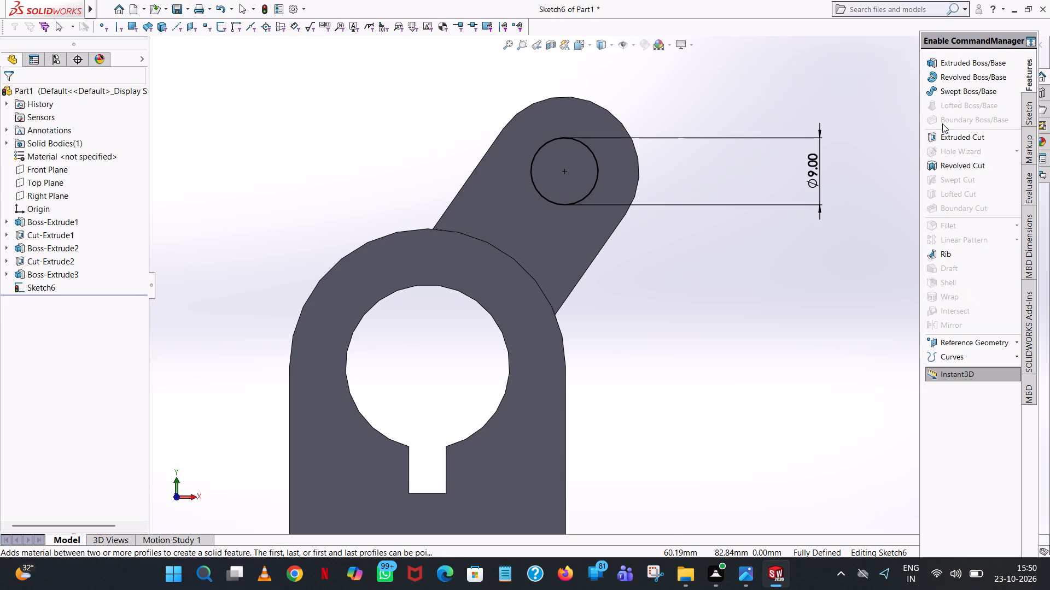
{"action": "left_click", "coordinate": [939, 132]}
{"action": "middle_click_drag", "start_coordinate": [744, 87], "coordinate": [620, 163]}
{"action": "left_click_drag", "start_coordinate": [714, 134], "coordinate": [761, 122]}
{"action": "left_click", "coordinate": [6, 87]}
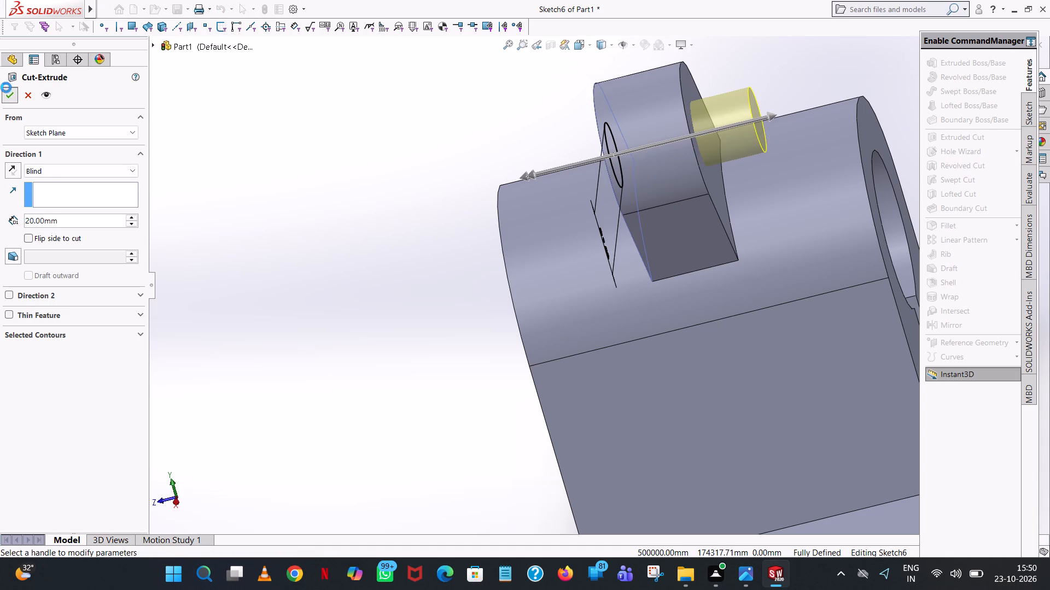
{"action": "left_click", "coordinate": [324, 169]}
{"action": "scroll", "coordinate": [340, 169], "scroll_direction": "up", "scroll_amount": 1}
{"action": "middle_click_drag", "start_coordinate": [341, 169], "coordinate": [469, 143]}
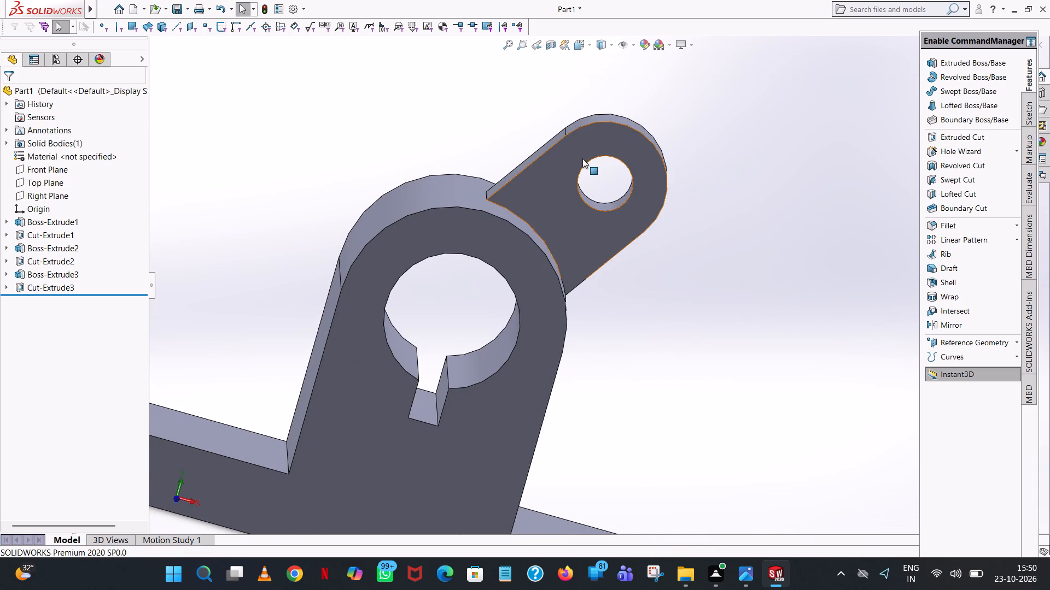
{"action": "scroll", "coordinate": [538, 129], "scroll_direction": "up", "scroll_amount": 3}
{"action": "scroll", "coordinate": [743, 314], "scroll_direction": "up", "scroll_amount": 1}
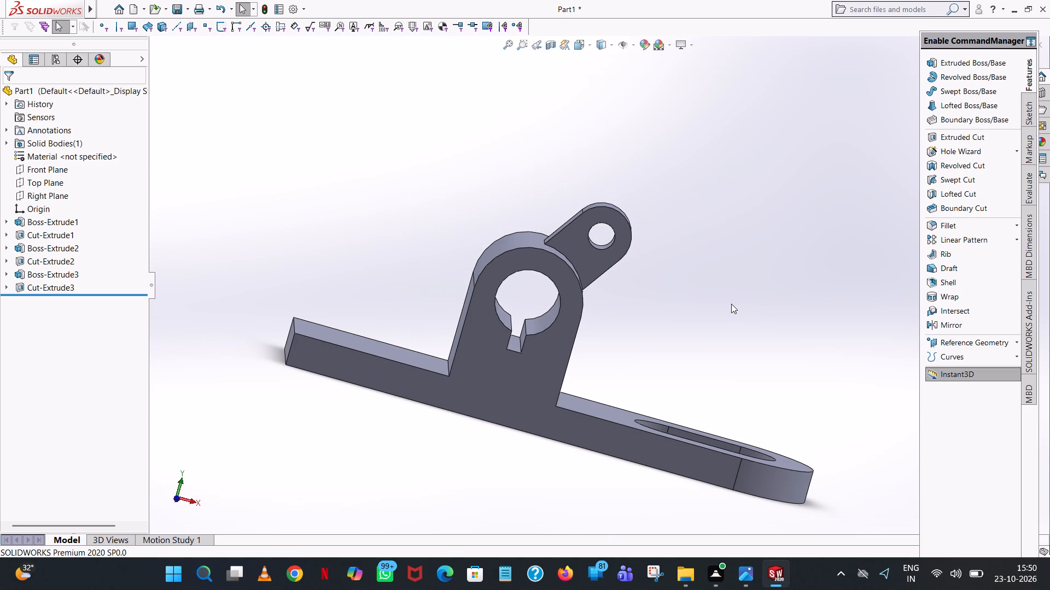
{"action": "scroll", "coordinate": [731, 304], "scroll_direction": "up", "scroll_amount": 1}
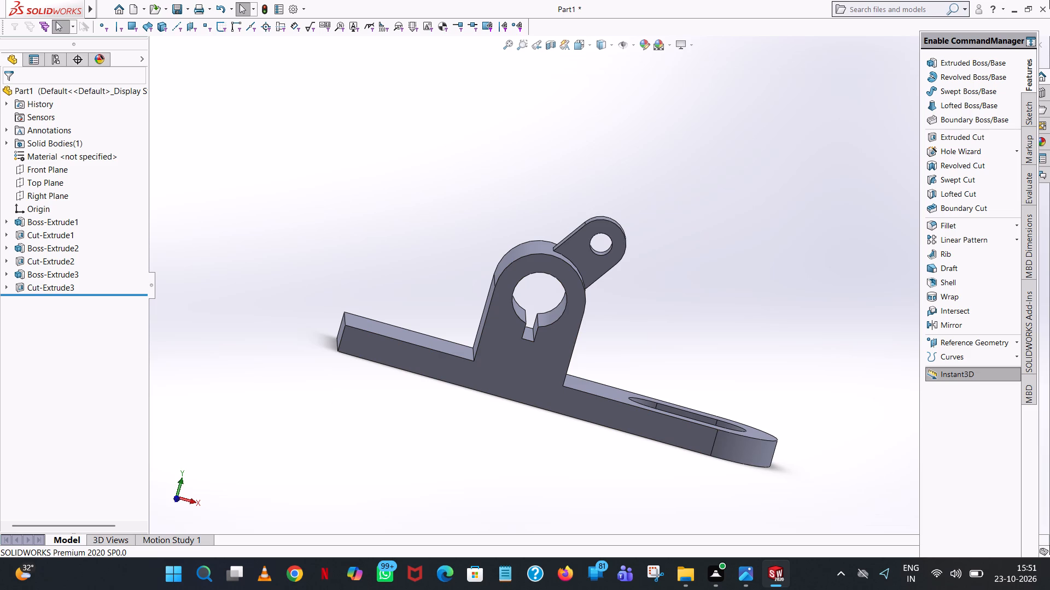
Start an extruded boss sketch on the base plate's upper face and draw a 15 mm line along its long edge from the square-end corner.
{"action": "scroll", "coordinate": [745, 338], "scroll_direction": "down", "scroll_amount": 1}
{"action": "middle_click_drag", "start_coordinate": [744, 333], "coordinate": [740, 317]}
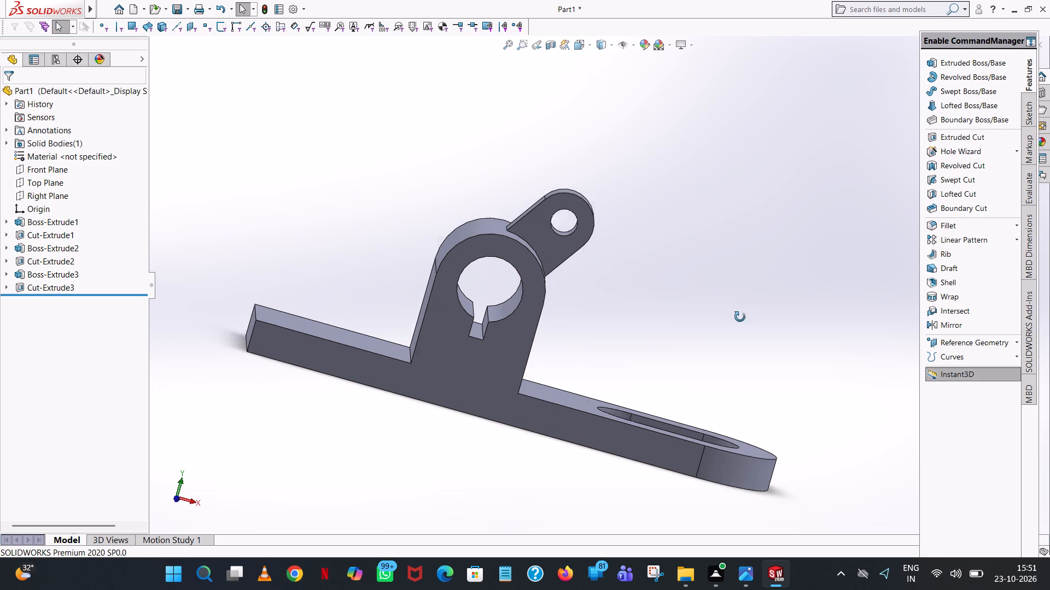
{"action": "middle_click_drag", "start_coordinate": [740, 317], "coordinate": [720, 418]}
{"action": "scroll", "coordinate": [720, 311], "scroll_direction": "up", "scroll_amount": 1}
{"action": "scroll", "coordinate": [720, 418], "scroll_direction": "down", "scroll_amount": 2}
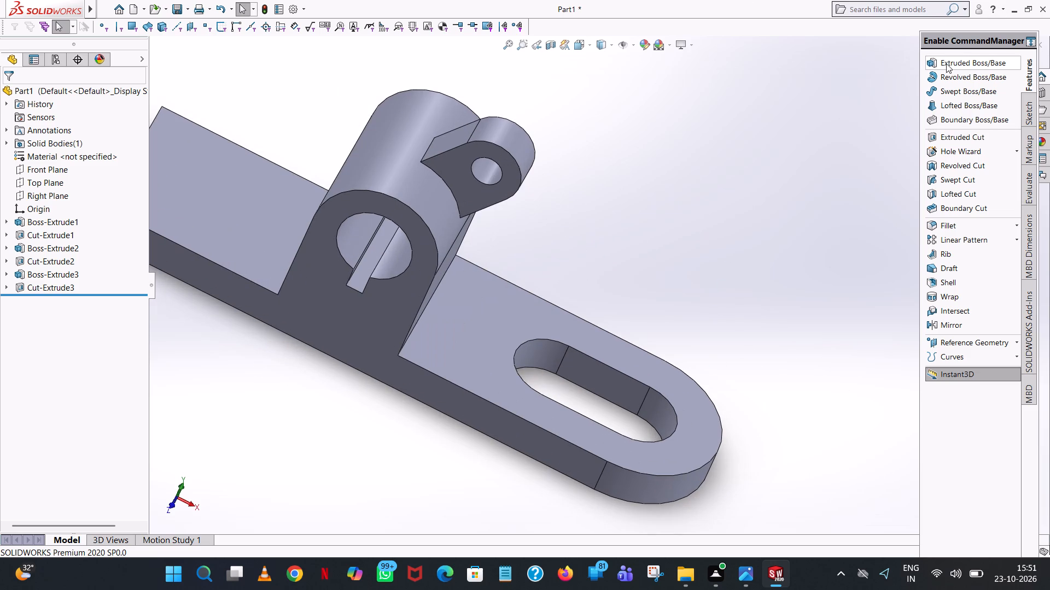
{"action": "left_click", "coordinate": [948, 62]}
{"action": "left_click", "coordinate": [218, 170]}
{"action": "scroll", "coordinate": [417, 170], "scroll_direction": "up", "scroll_amount": 3}
{"action": "left_click", "coordinate": [588, 44]}
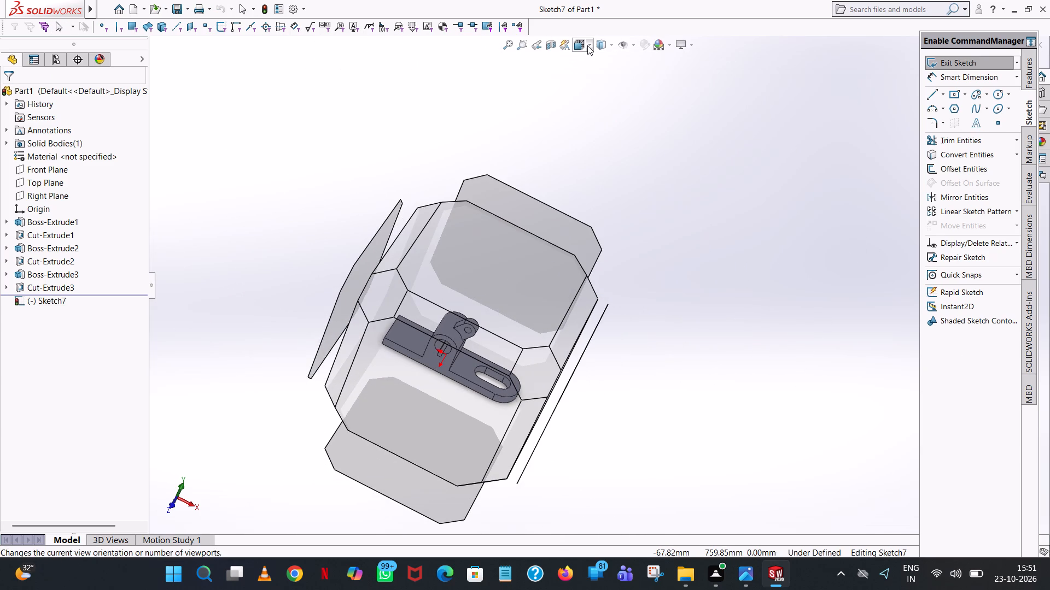
{"action": "left_click", "coordinate": [591, 44]}
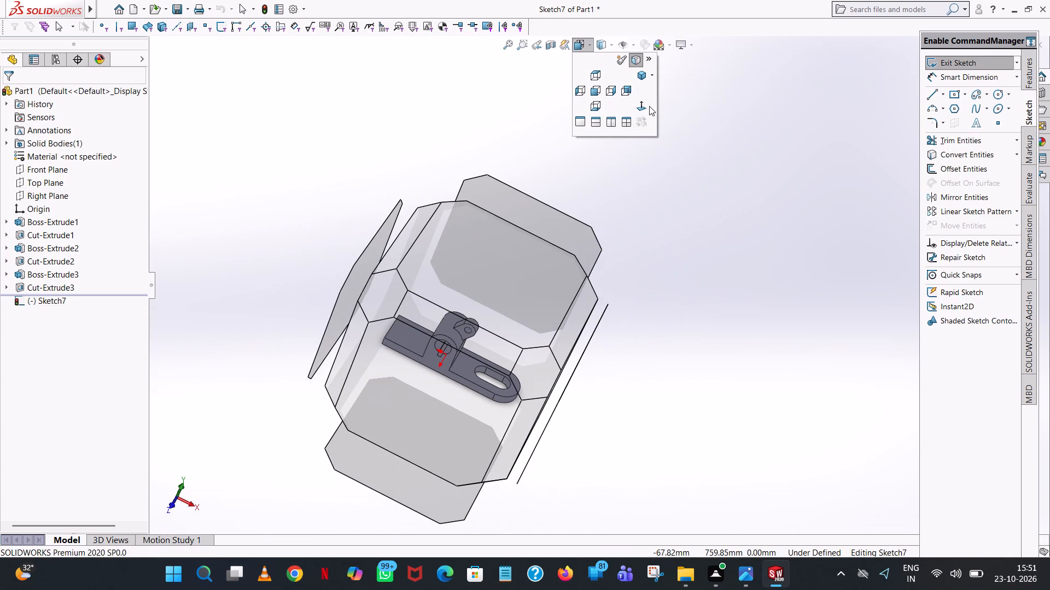
{"action": "left_click", "coordinate": [641, 106]}
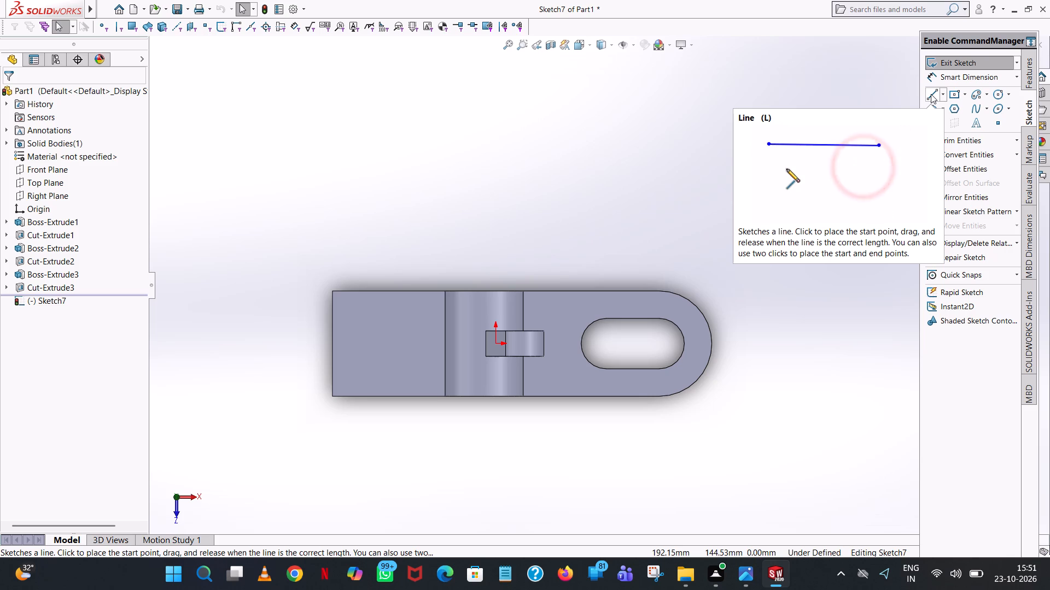
{"action": "left_click", "coordinate": [931, 94]}
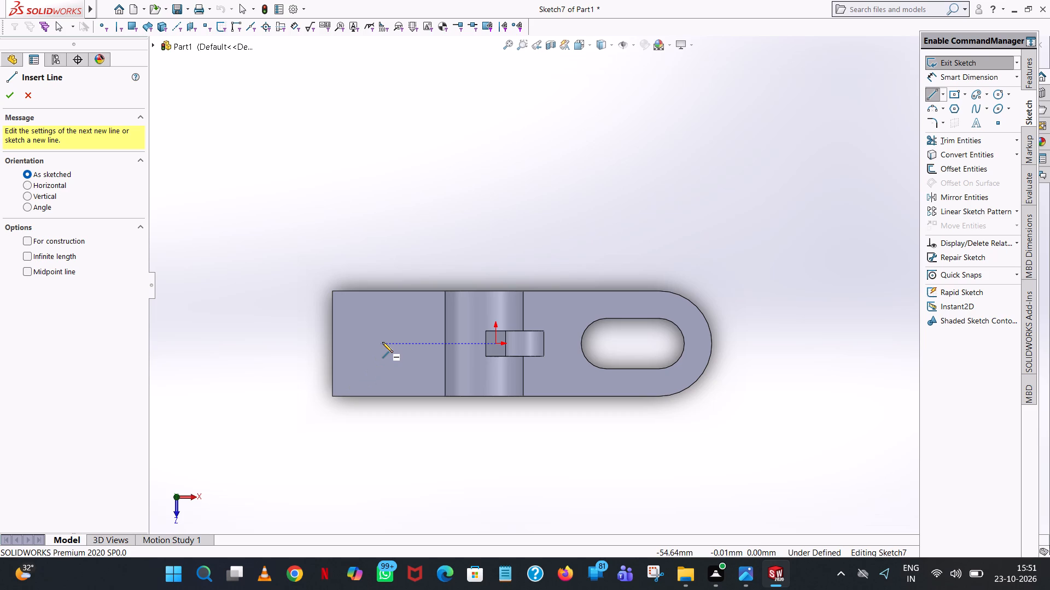
{"action": "scroll", "coordinate": [340, 403], "scroll_direction": "down", "scroll_amount": 5}
{"action": "left_click", "coordinate": [417, 341]}
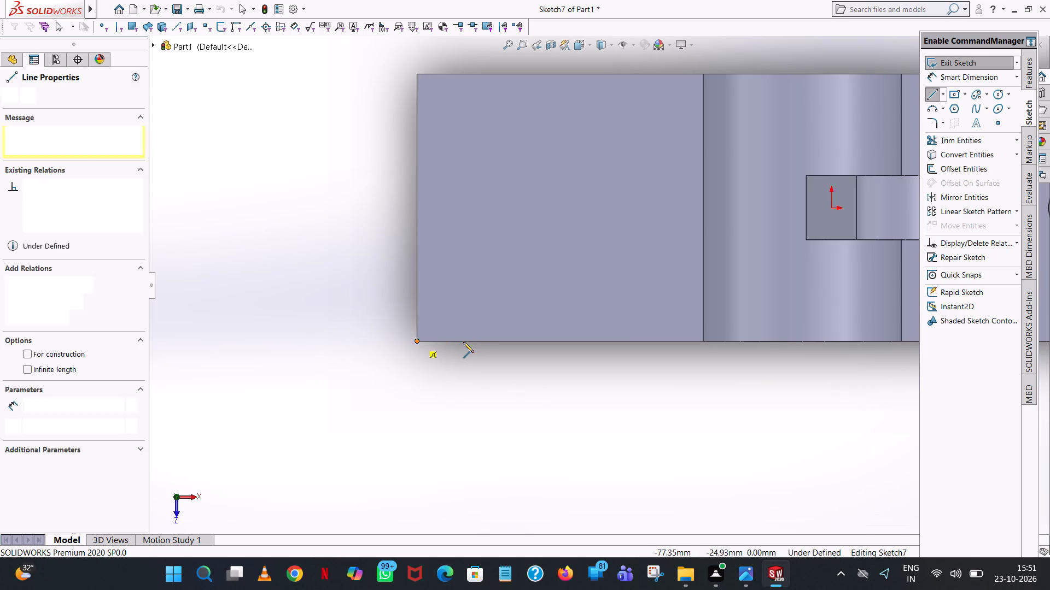
{"action": "left_click", "coordinate": [466, 342]}
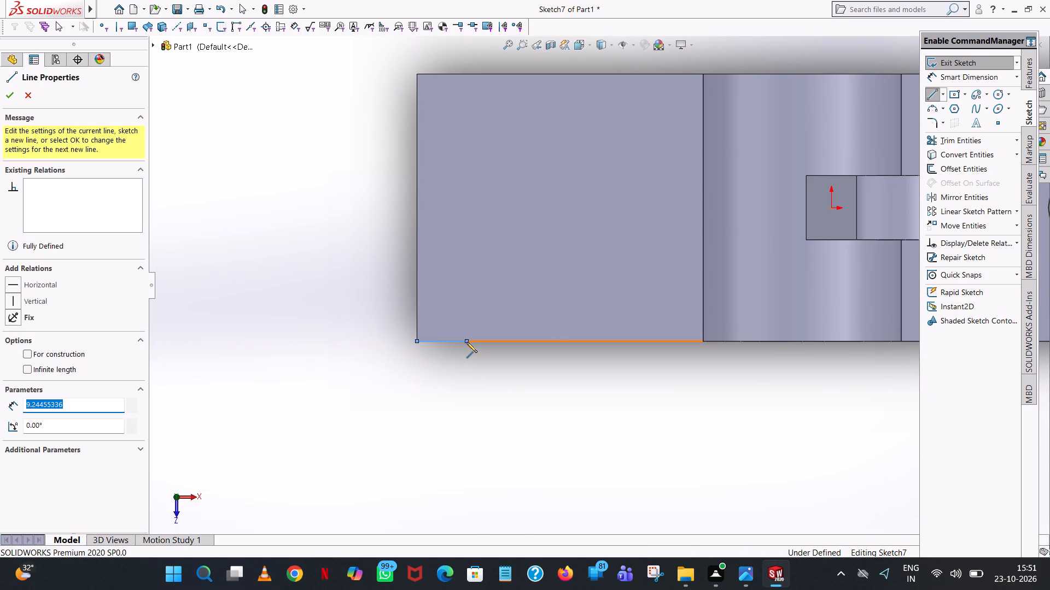
{"action": "type", "text": "15"}
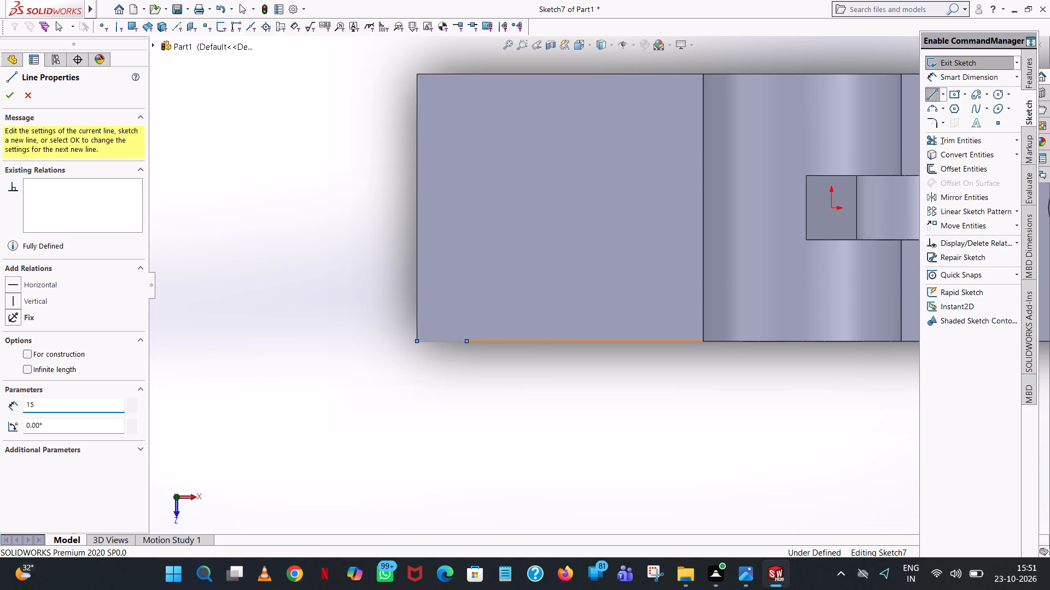
{"action": "key", "text": "Return"}
Complete the rectangle at the plate's square end with a 50 mm line across the plate and lines along its edges back to the starting corner.
{"action": "left_click", "coordinate": [497, 74]}
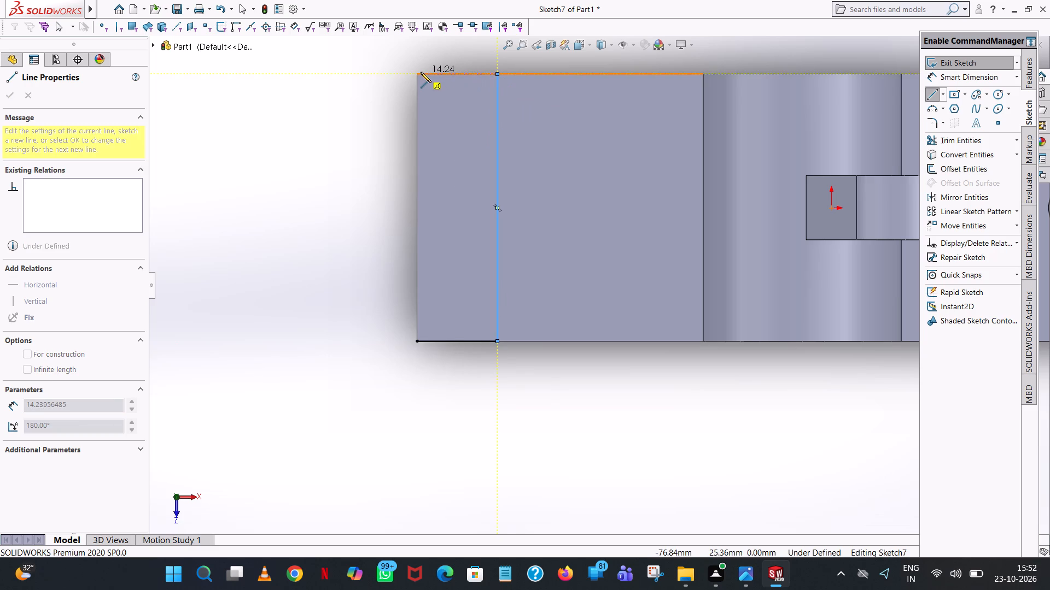
{"action": "left_click", "coordinate": [416, 74]}
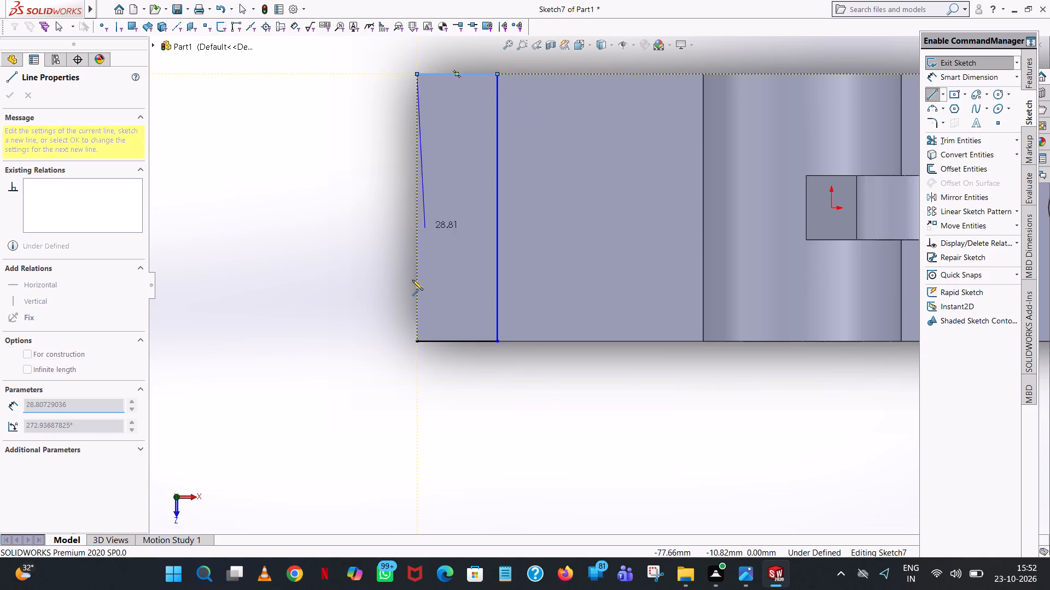
{"action": "left_click", "coordinate": [416, 342]}
{"action": "right_click", "coordinate": [416, 342]}
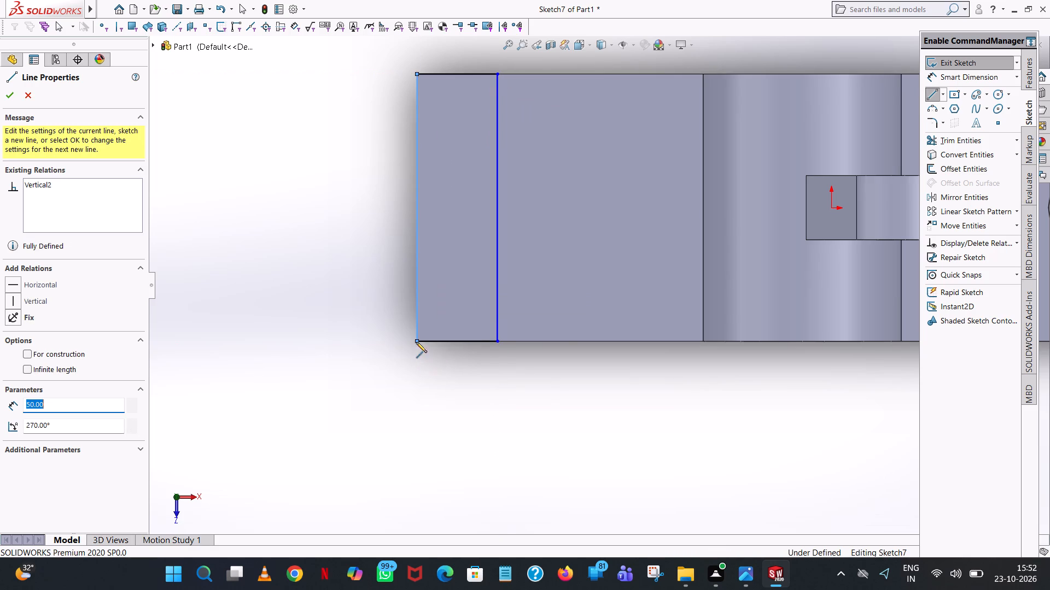
{"action": "left_click", "coordinate": [466, 351]}
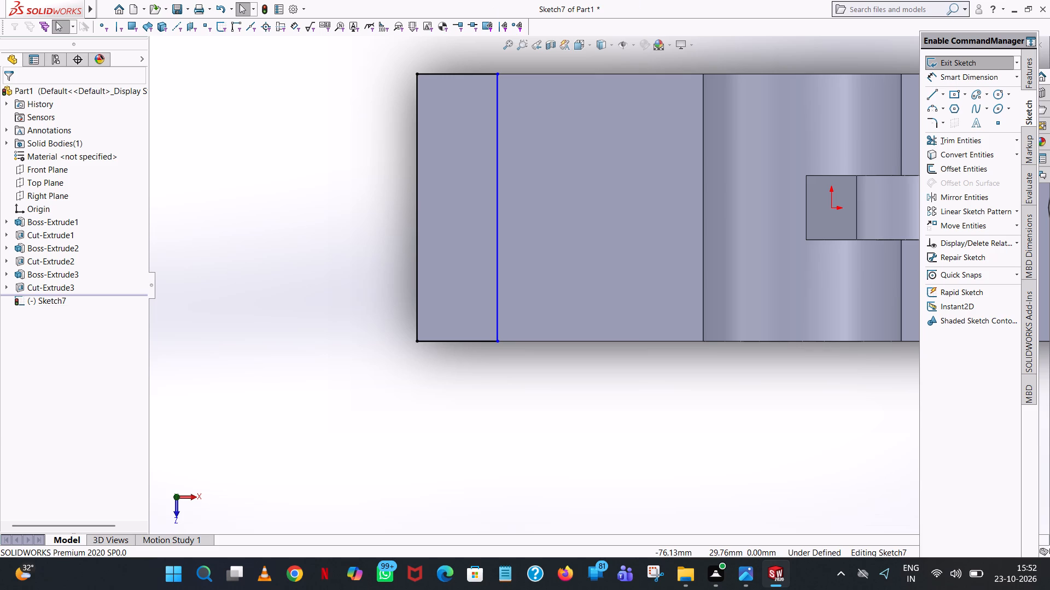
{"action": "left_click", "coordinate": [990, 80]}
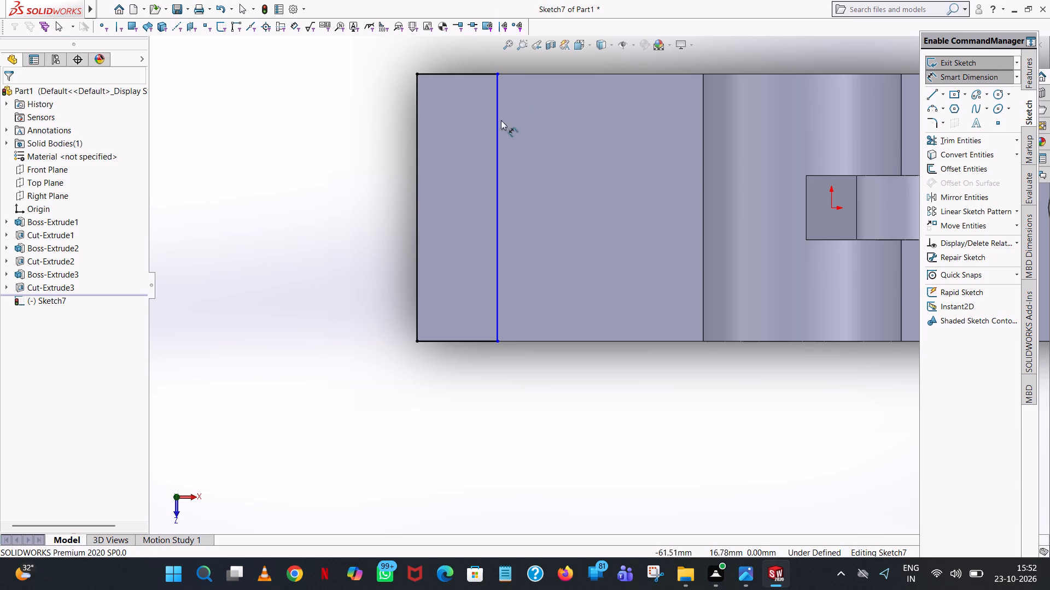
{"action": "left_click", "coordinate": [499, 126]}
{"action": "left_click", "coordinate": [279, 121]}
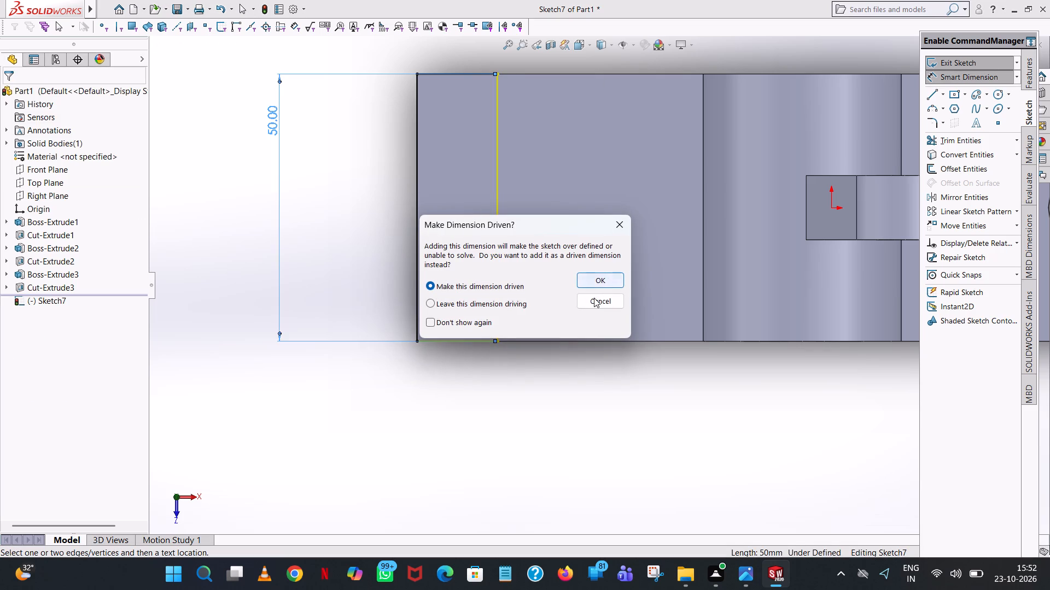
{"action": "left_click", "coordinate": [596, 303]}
Dimension the rectangle's short side along the plate's long edge at 15 mm.
{"action": "left_click", "coordinate": [472, 343]}
{"action": "left_click", "coordinate": [460, 390]}
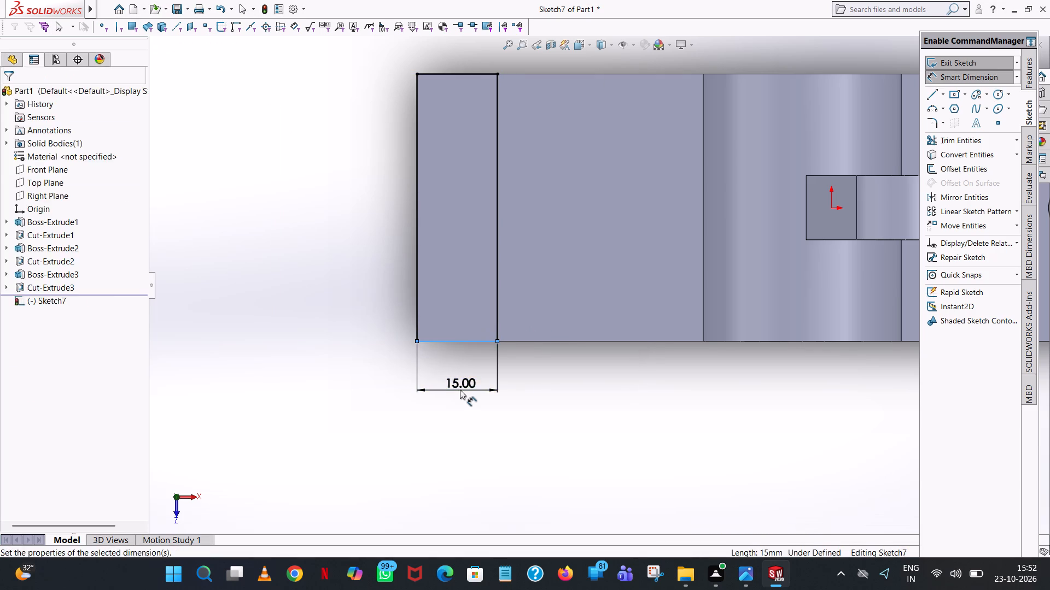
{"action": "left_click", "coordinate": [409, 369]}
{"action": "left_click", "coordinate": [352, 251]}
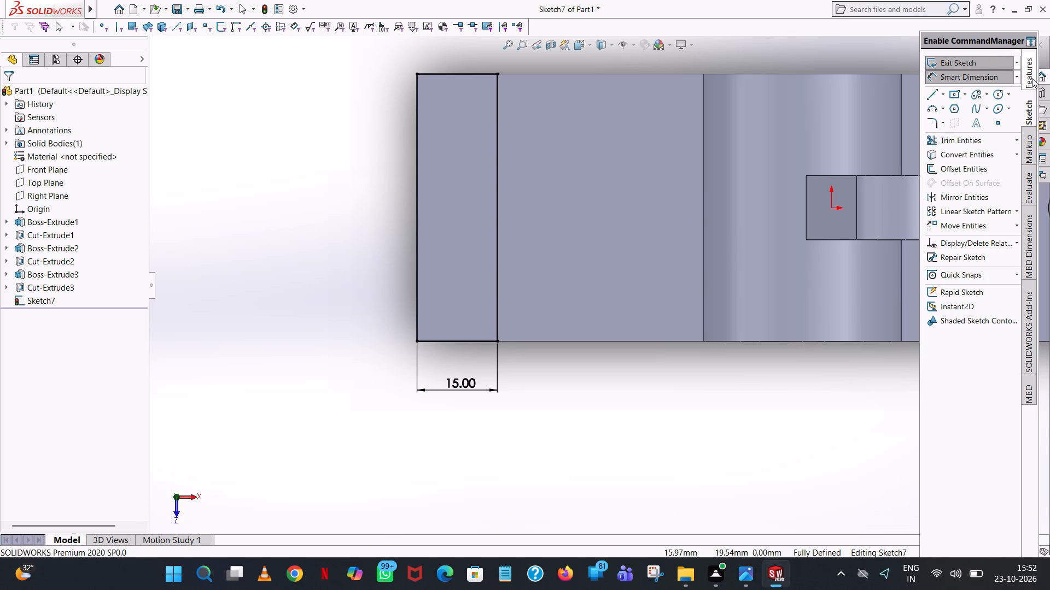
Extrude the rectangle upward from the base plate with a Blind depth of 43-16, giving 27 mm, merged with the body.
{"action": "left_click", "coordinate": [1030, 64]}
{"action": "left_click", "coordinate": [947, 63]}
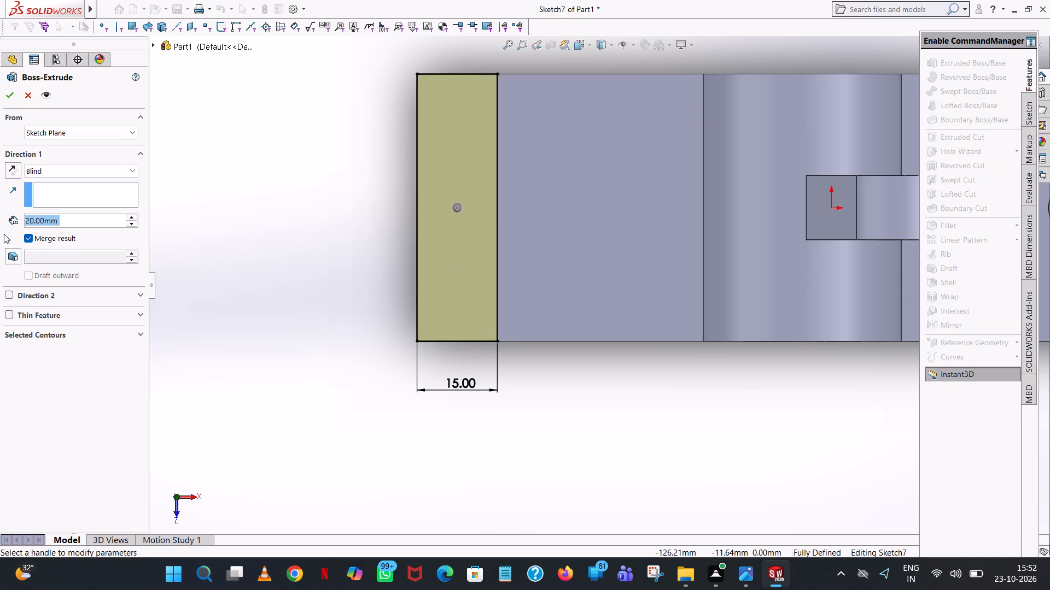
{"action": "type", "text": "43"}
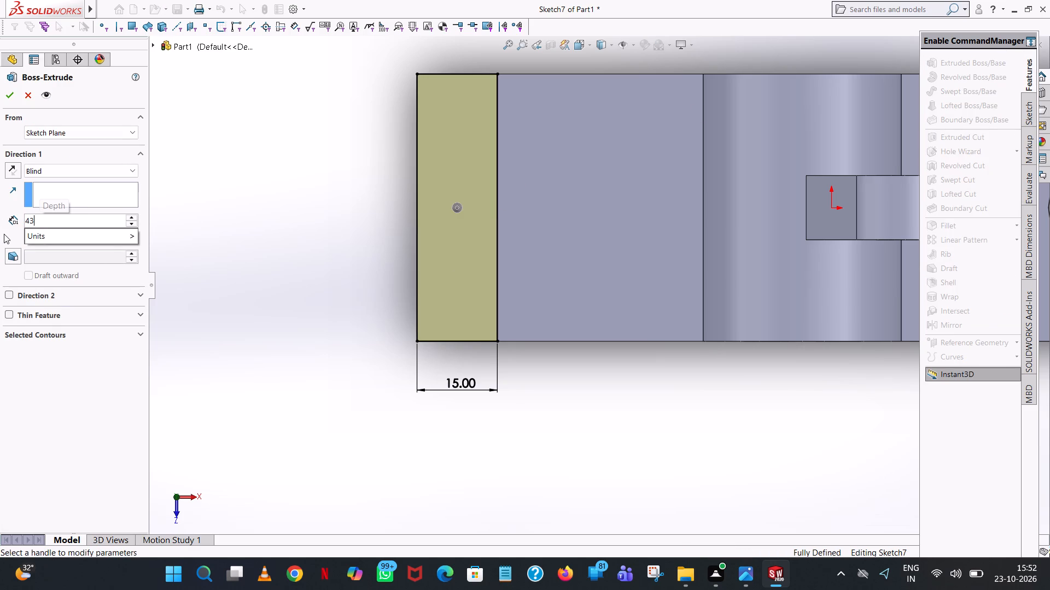
{"action": "key", "text": "minus"}
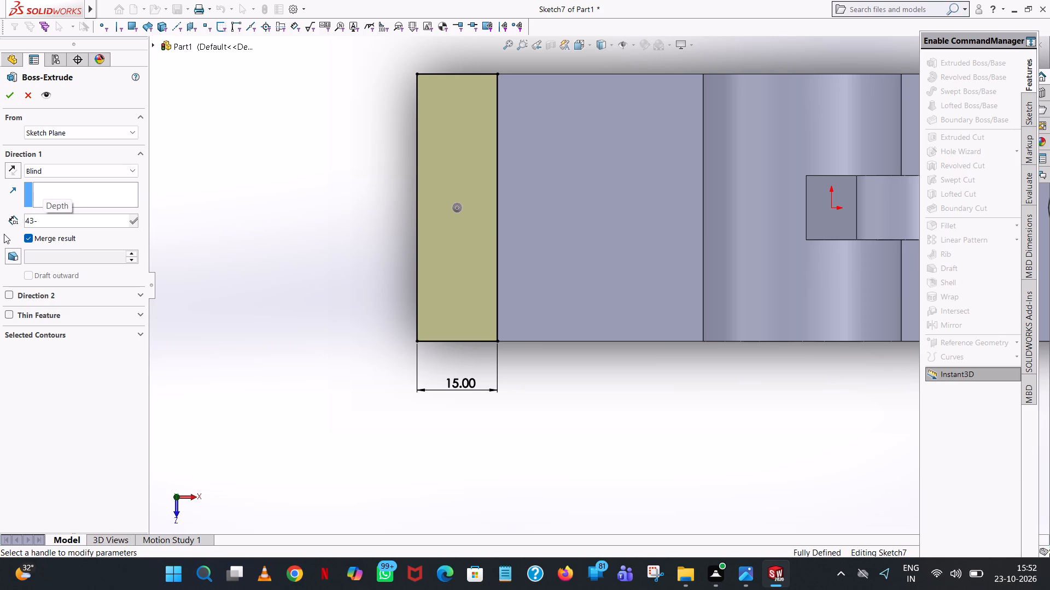
{"action": "key", "text": "1"}
{"action": "key", "text": "6"}
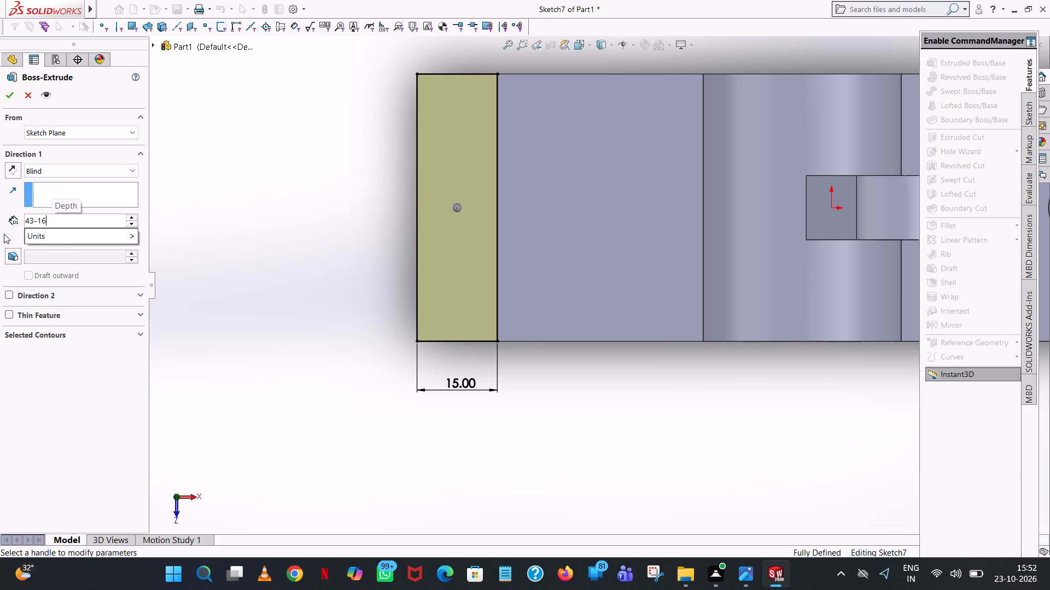
{"action": "key", "text": "Return"}
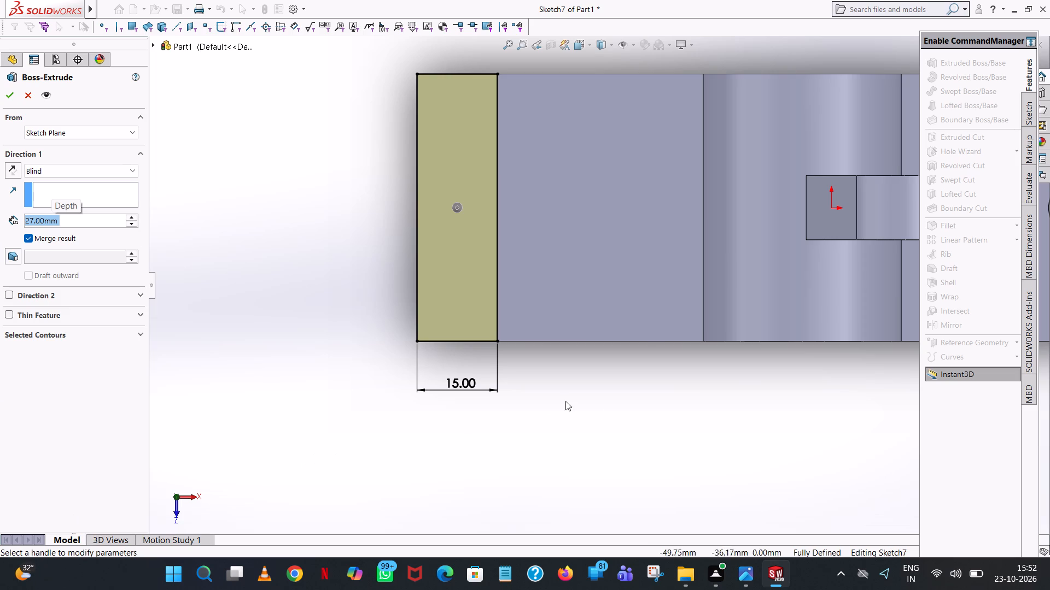
{"action": "scroll", "coordinate": [670, 454], "scroll_direction": "down", "scroll_amount": 1}
{"action": "middle_click_drag", "start_coordinate": [670, 454], "coordinate": [666, 191]}
{"action": "scroll", "coordinate": [666, 191], "scroll_direction": "up", "scroll_amount": 1}
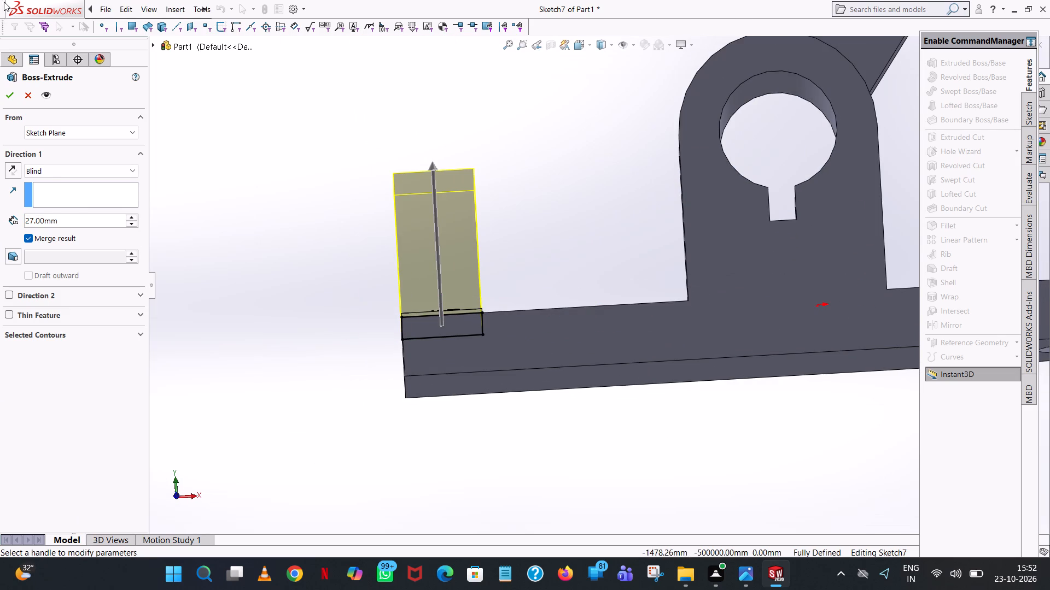
{"action": "left_click", "coordinate": [7, 97]}
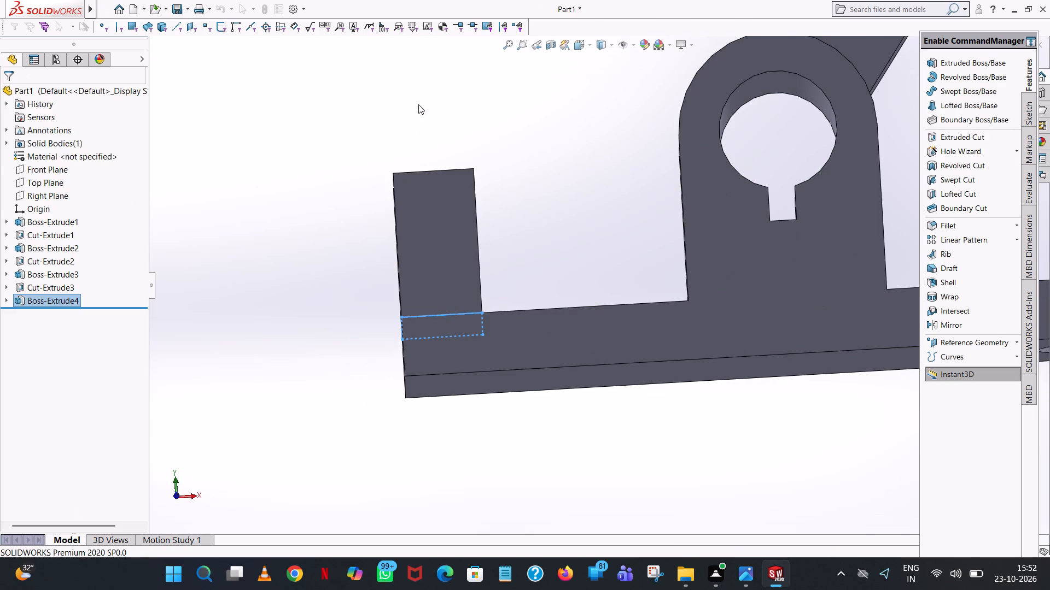
{"action": "left_click", "coordinate": [517, 114]}
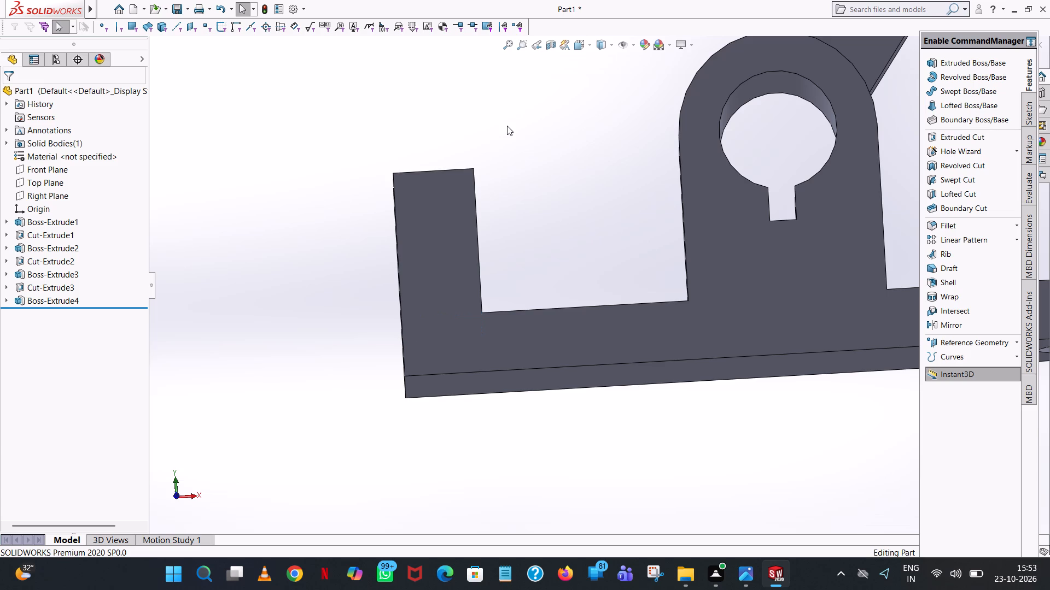
Start an extruded boss sketch on the end block's top face and draw a 10 mm line along its short edge from the outer corner.
{"action": "middle_click_drag", "start_coordinate": [506, 127], "coordinate": [517, 262]}
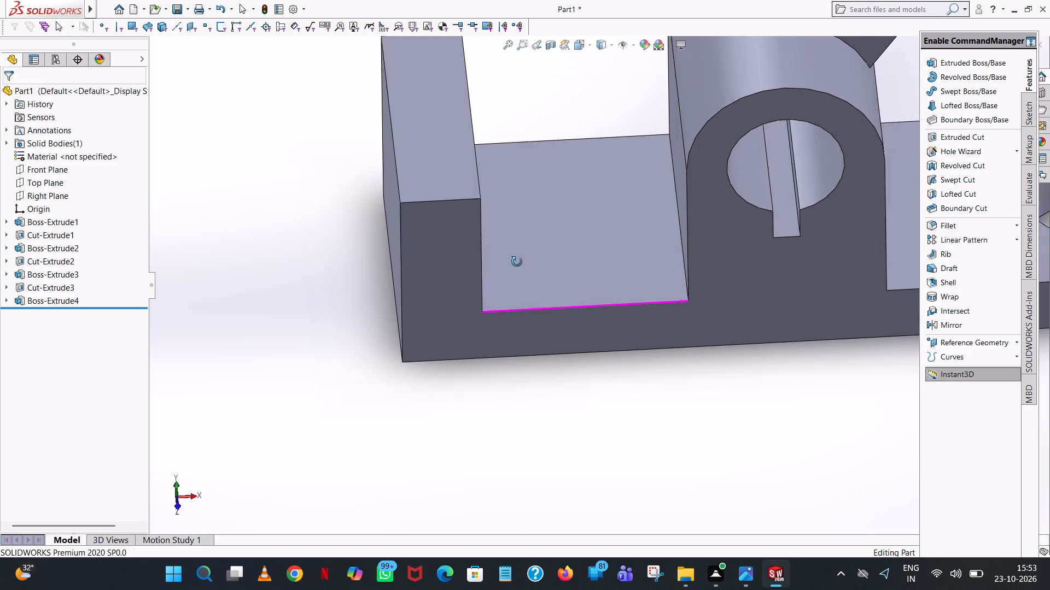
{"action": "middle_click_drag", "start_coordinate": [517, 262], "coordinate": [518, 270]}
{"action": "left_click", "coordinate": [969, 64]}
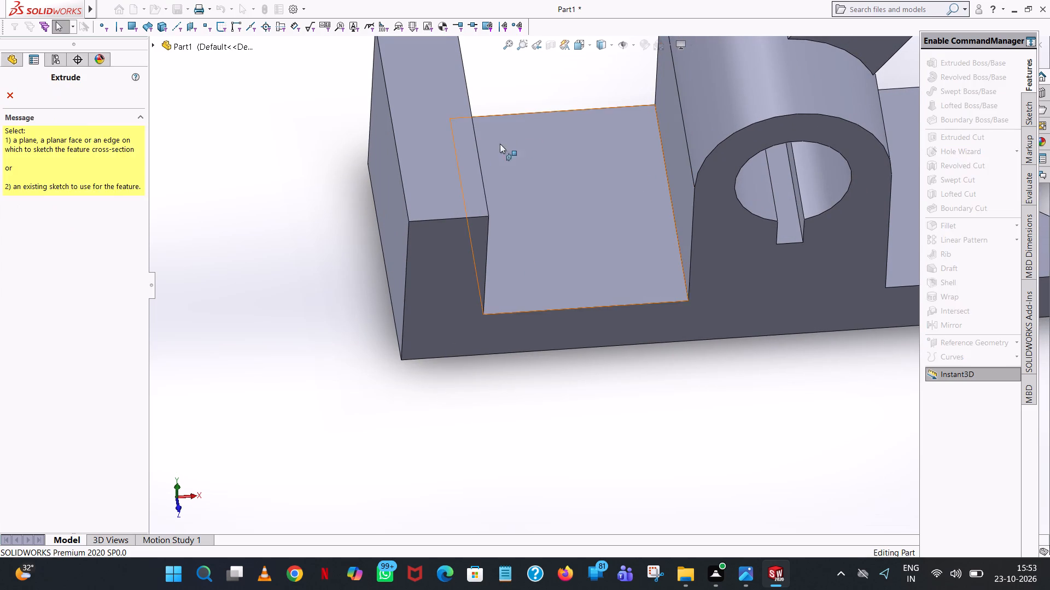
{"action": "left_click", "coordinate": [460, 158]}
{"action": "scroll", "coordinate": [475, 156], "scroll_direction": "up", "scroll_amount": 4}
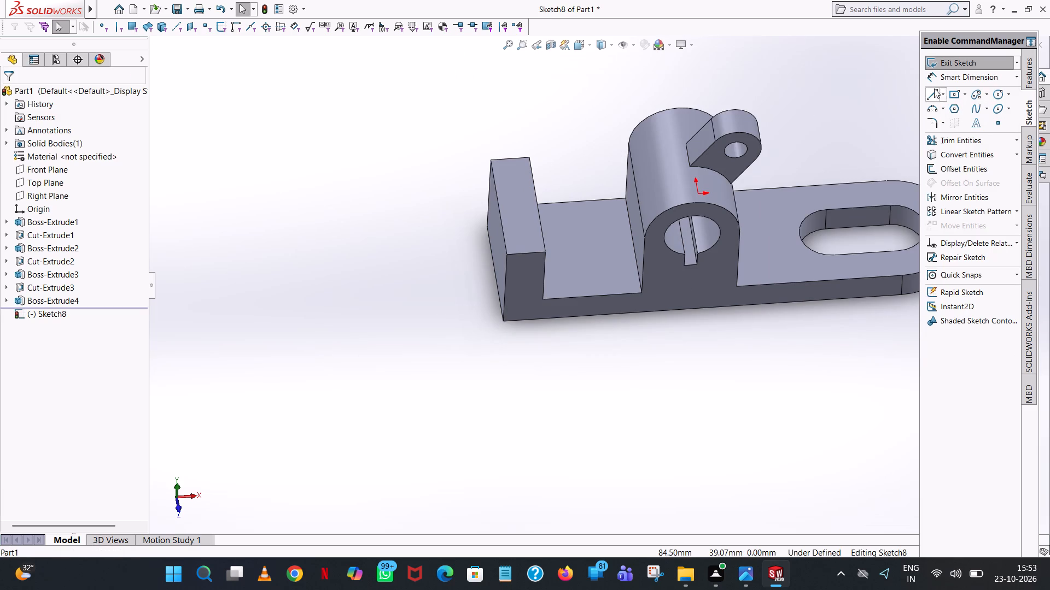
{"action": "left_click", "coordinate": [588, 43]}
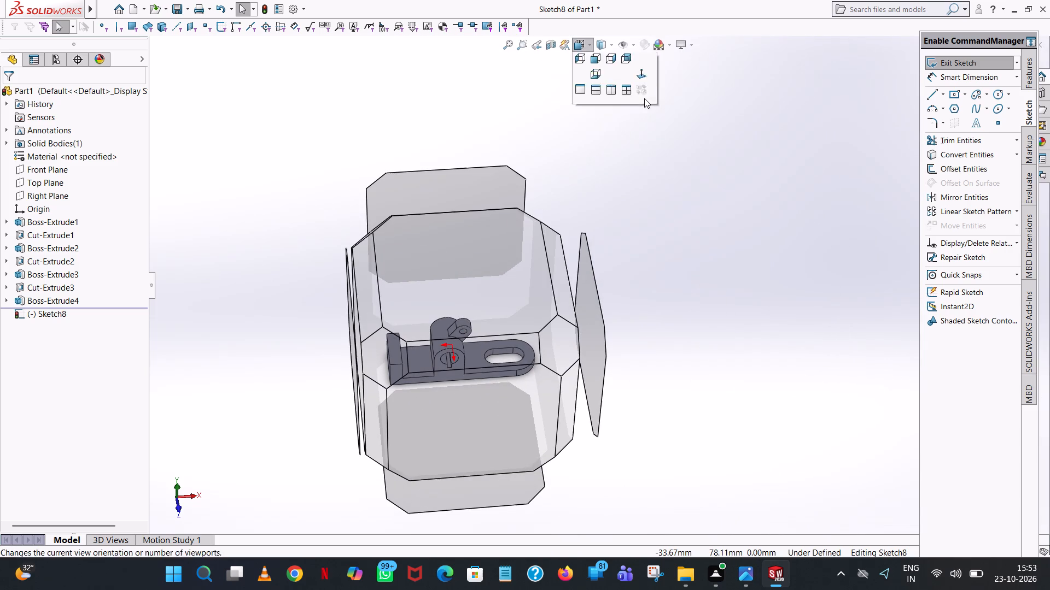
{"action": "left_click", "coordinate": [642, 104]}
{"action": "left_click", "coordinate": [935, 87]}
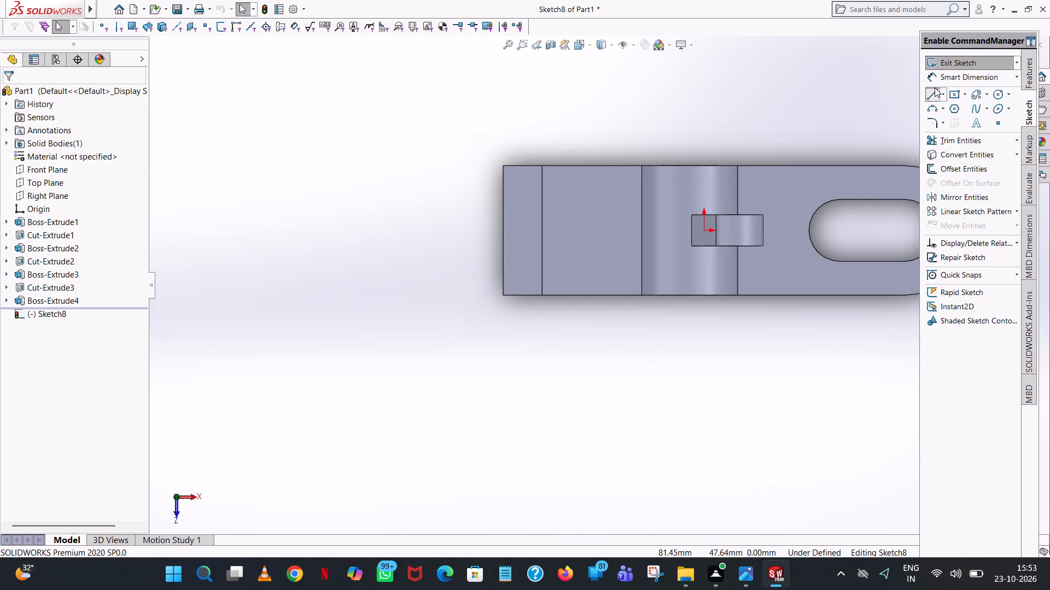
{"action": "left_click", "coordinate": [503, 294]}
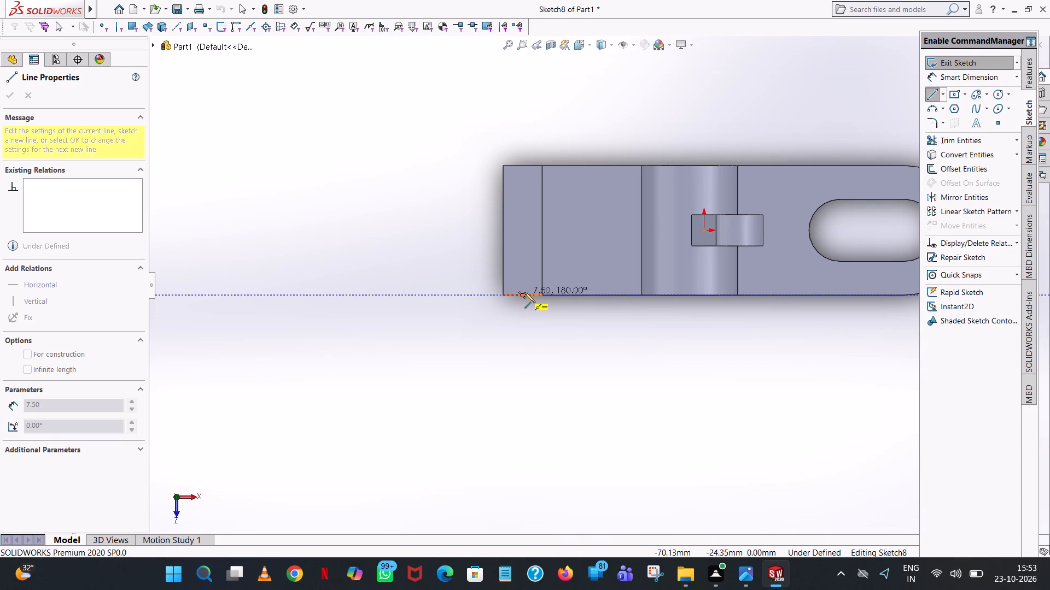
{"action": "scroll", "coordinate": [524, 292], "scroll_direction": "down", "scroll_amount": 7}
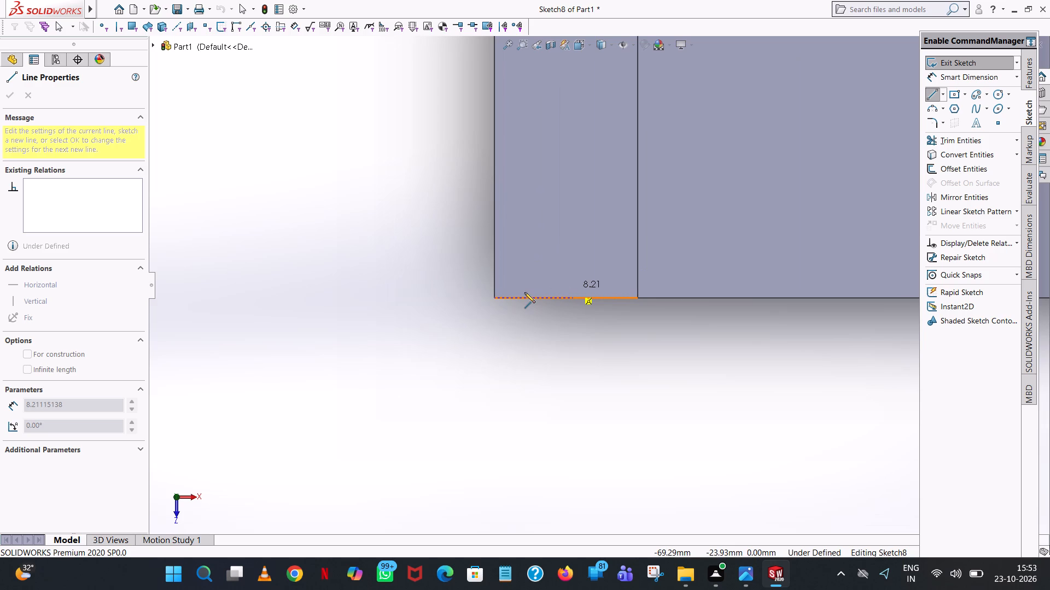
{"action": "left_click", "coordinate": [610, 299]}
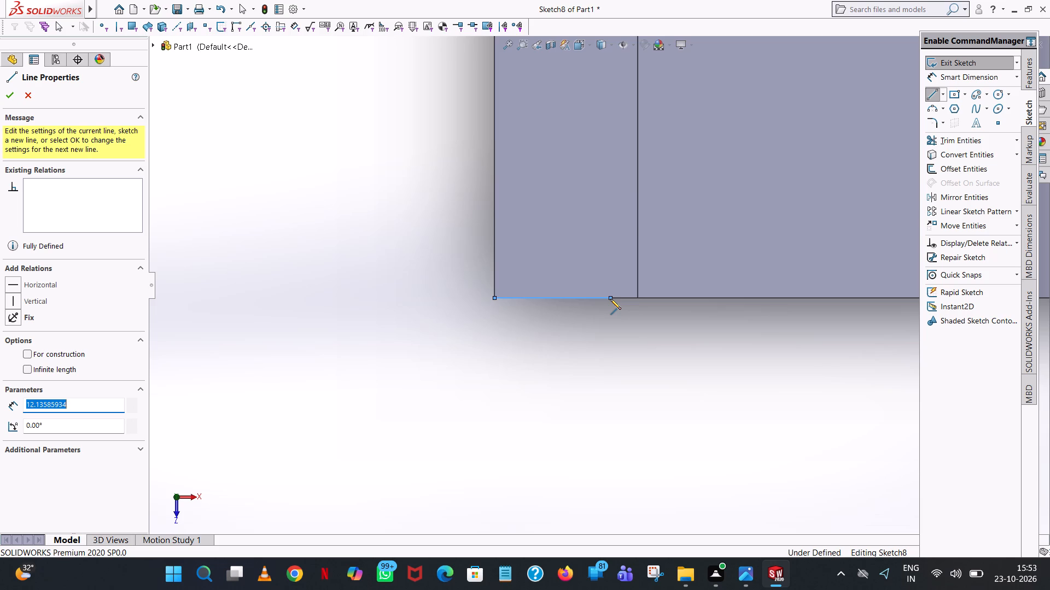
{"action": "type", "text": "10"}
{"action": "key", "text": "Return"}
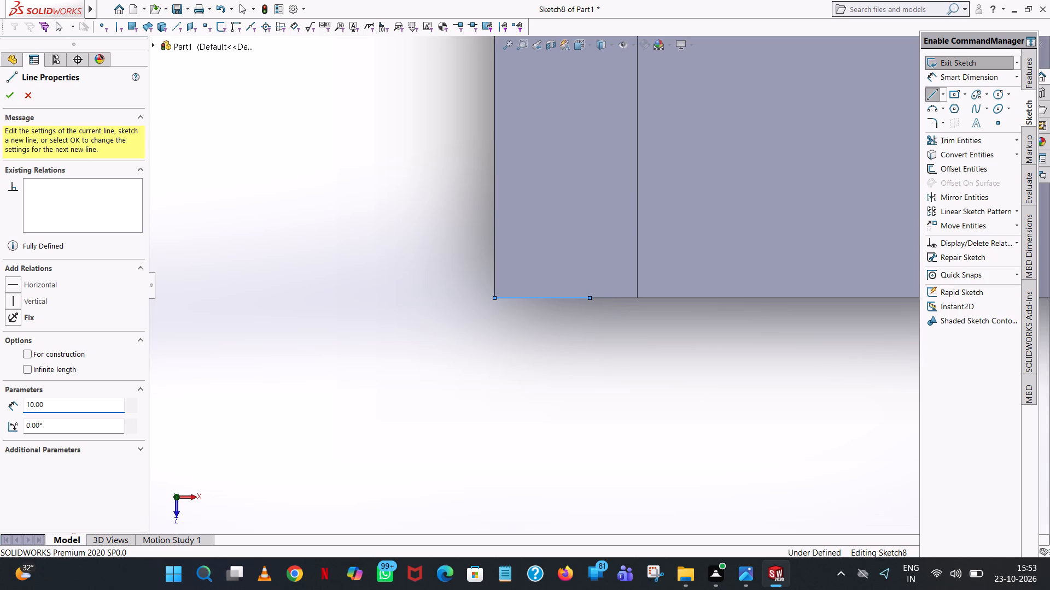
Complete the rectangle on the block's top face with a 50 mm line across it, a 10 mm return line and a closing line along the outer edge.
{"action": "scroll", "coordinate": [610, 299], "scroll_direction": "up", "scroll_amount": 4}
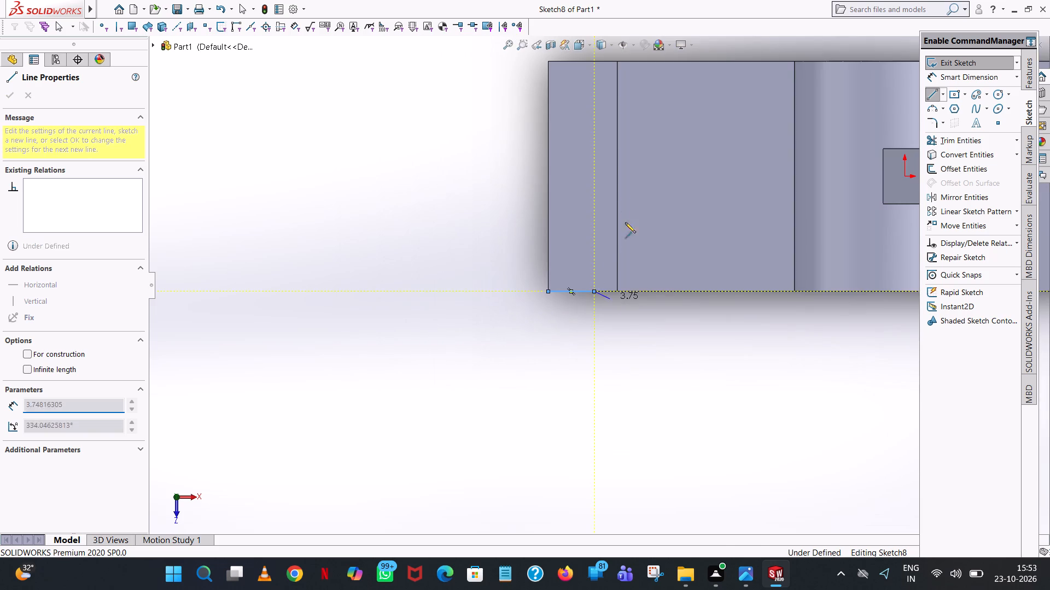
{"action": "scroll", "coordinate": [594, 68], "scroll_direction": "down", "scroll_amount": 3}
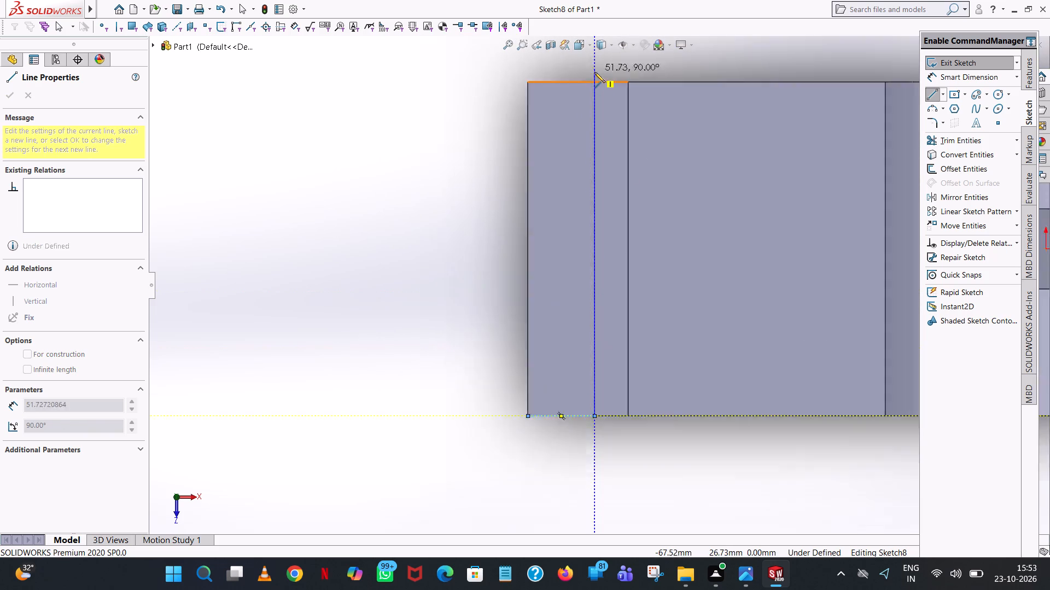
{"action": "scroll", "coordinate": [594, 72], "scroll_direction": "down", "scroll_amount": 1}
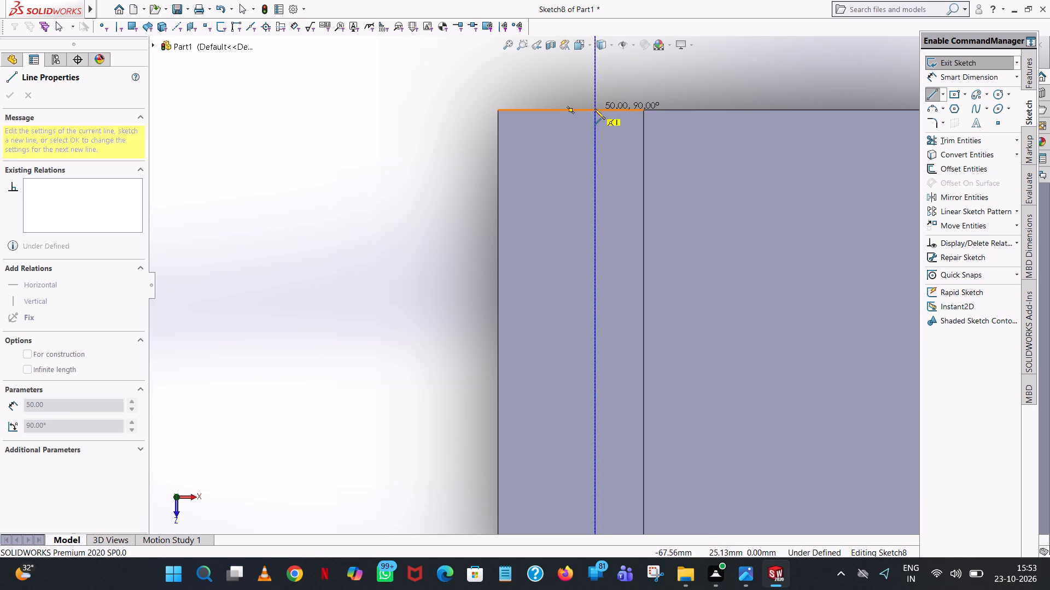
{"action": "left_click", "coordinate": [594, 109]}
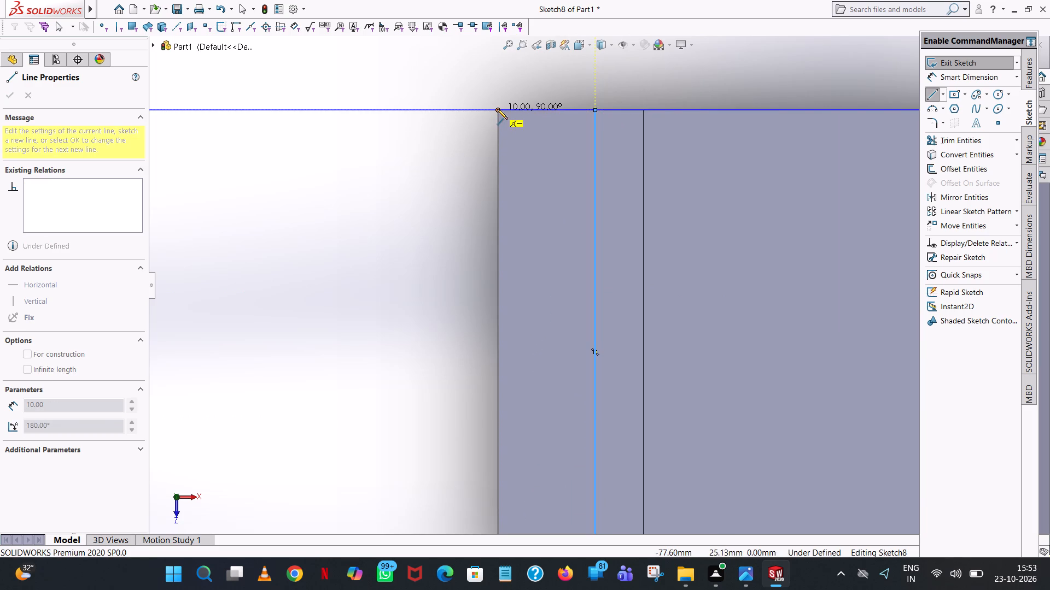
{"action": "left_click", "coordinate": [497, 109]}
{"action": "scroll", "coordinate": [502, 358], "scroll_direction": "up", "scroll_amount": 3}
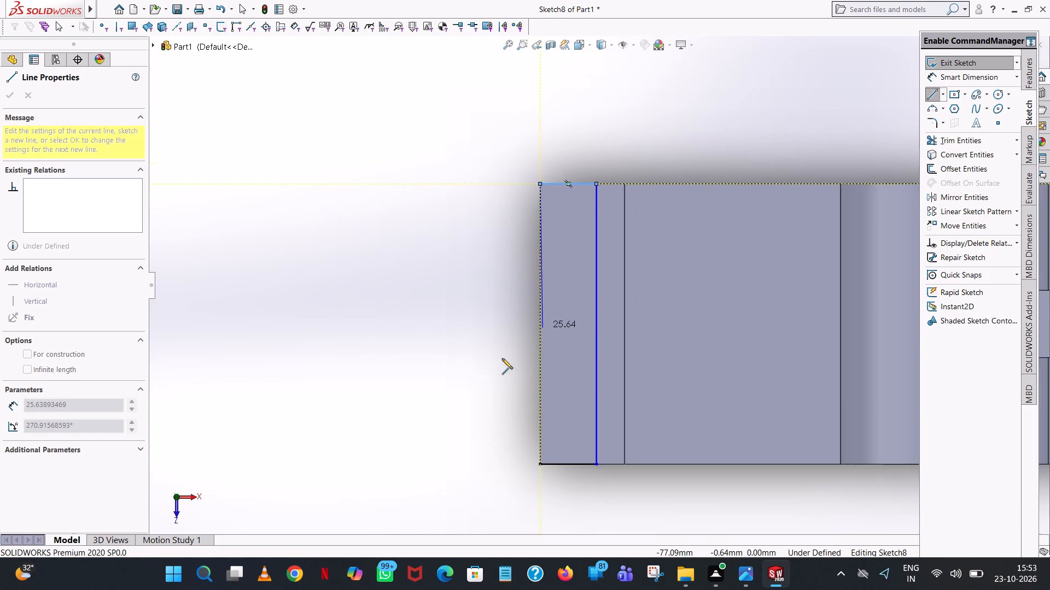
{"action": "left_click", "coordinate": [540, 464]}
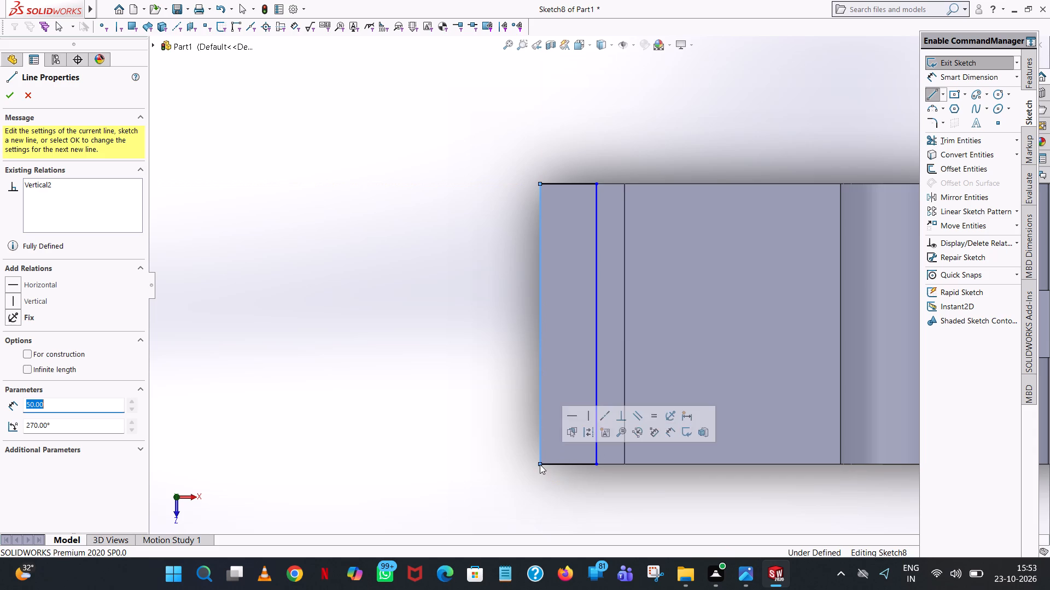
{"action": "right_click", "coordinate": [540, 464]}
{"action": "left_click", "coordinate": [567, 473]}
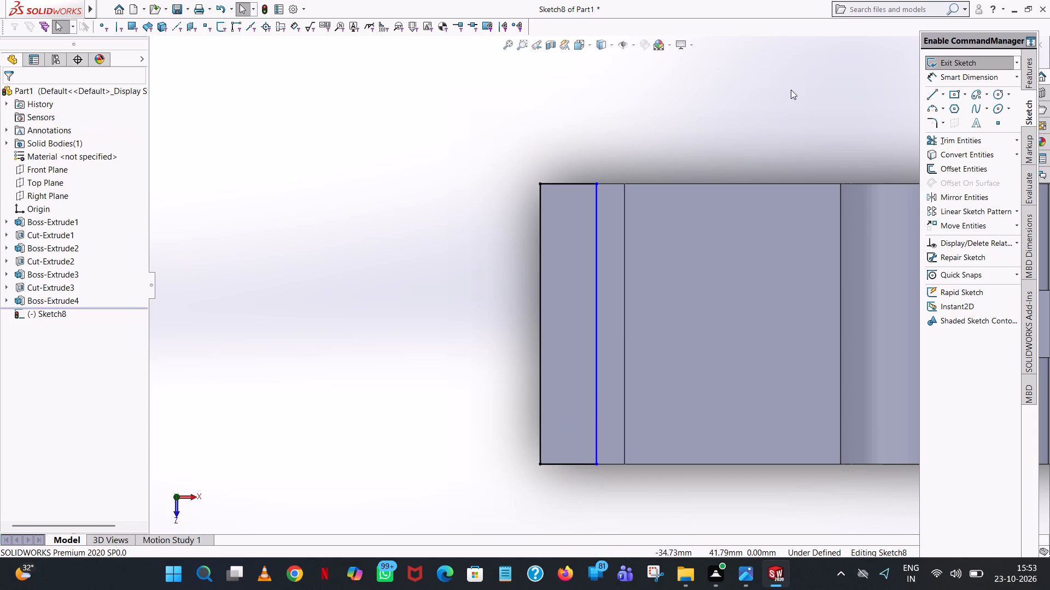
Dimension the rectangle's short side on the block's top face at 10 mm.
{"action": "left_click", "coordinate": [941, 75]}
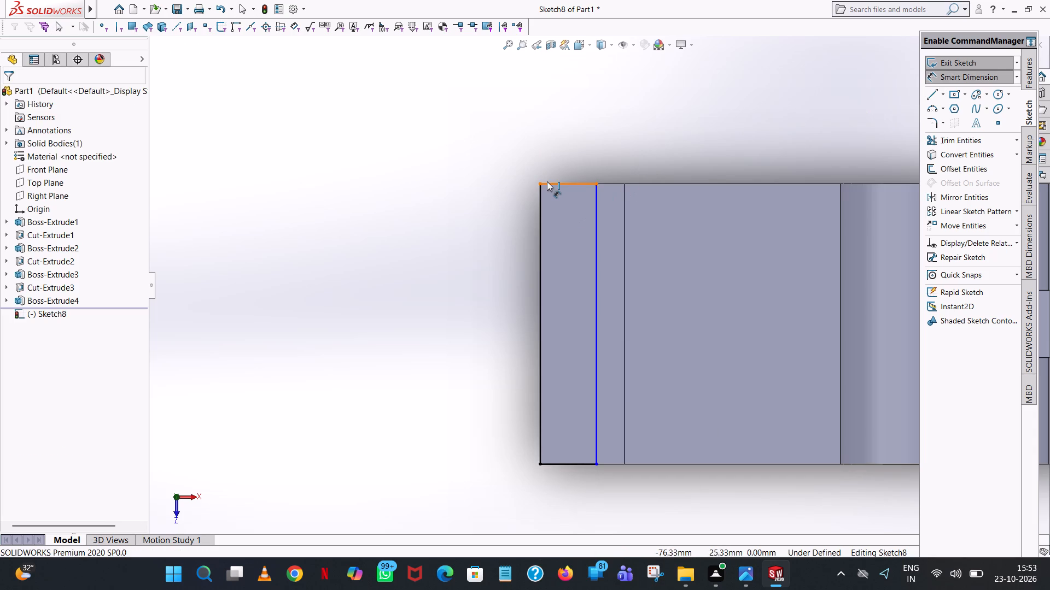
{"action": "left_click", "coordinate": [547, 181]}
{"action": "left_click", "coordinate": [526, 97]}
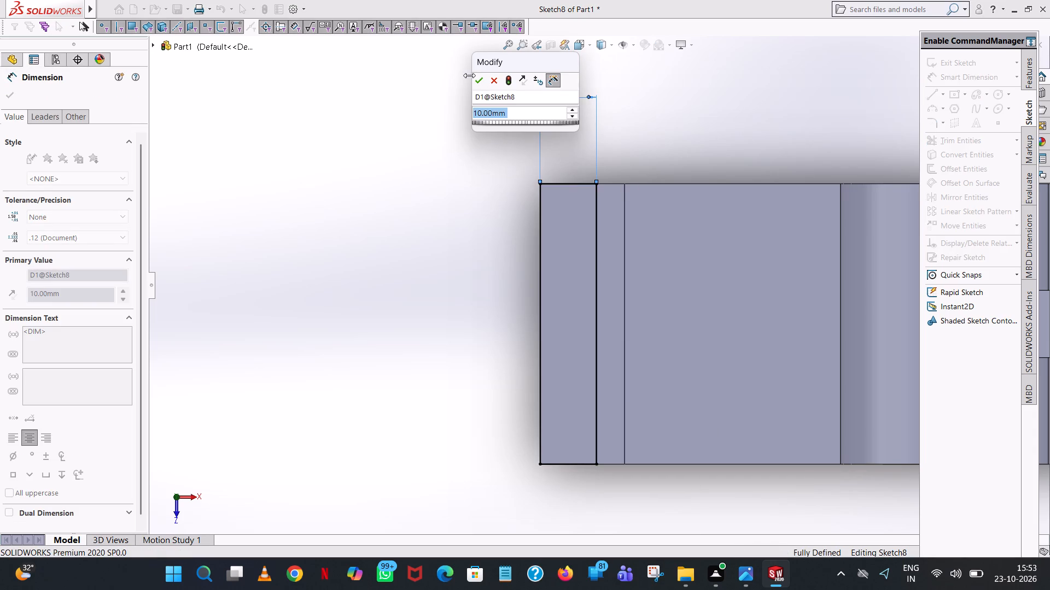
{"action": "left_click", "coordinate": [474, 78]}
{"action": "left_click", "coordinate": [755, 94]}
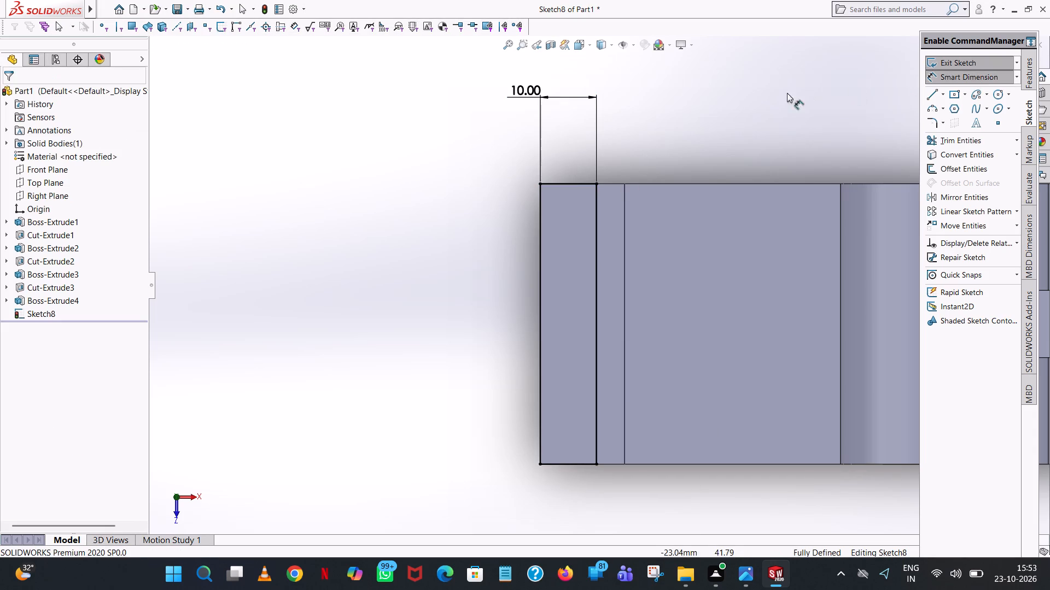
{"action": "left_click", "coordinate": [760, 93]}
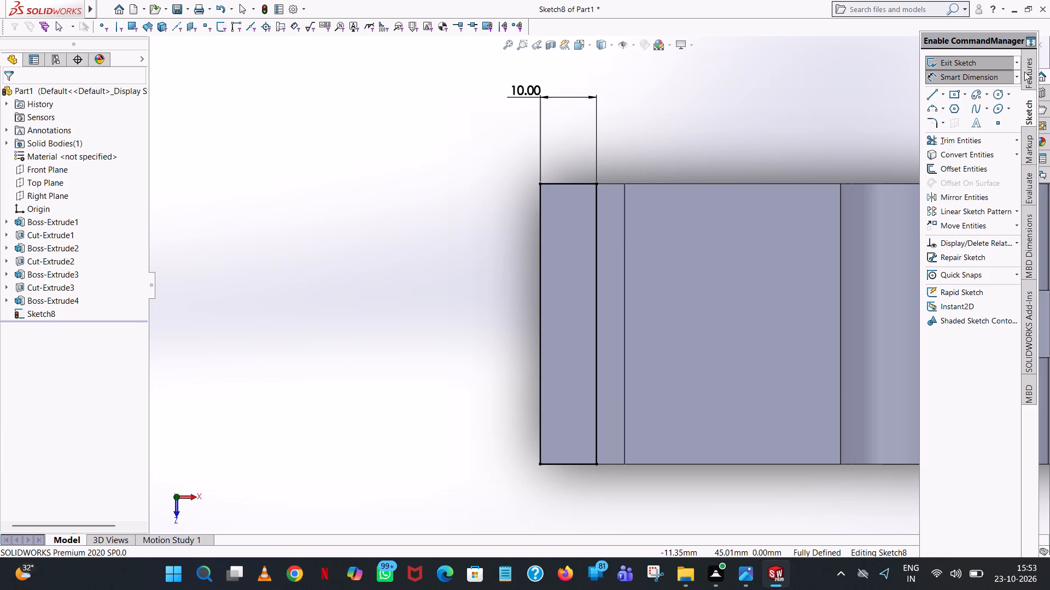
Extrude the 10 mm wide rectangle upward from the end block's top face with a Blind depth of 16 mm, merged with the body.
{"action": "left_click", "coordinate": [1028, 74]}
{"action": "left_click", "coordinate": [973, 61]}
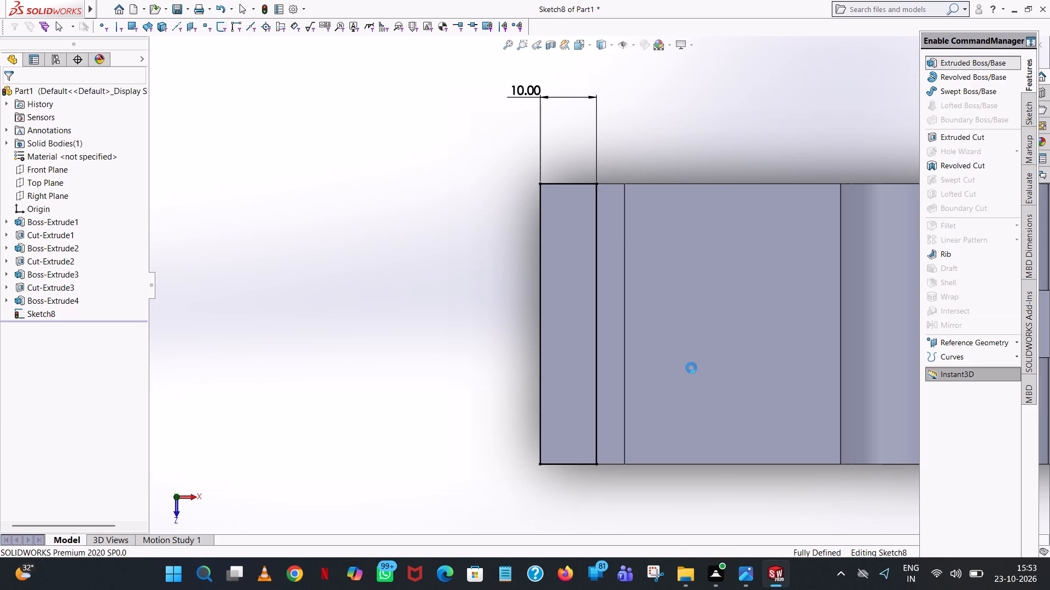
{"action": "middle_click_drag", "start_coordinate": [720, 473], "coordinate": [684, 295]}
{"action": "scroll", "coordinate": [695, 383], "scroll_direction": "up", "scroll_amount": 1}
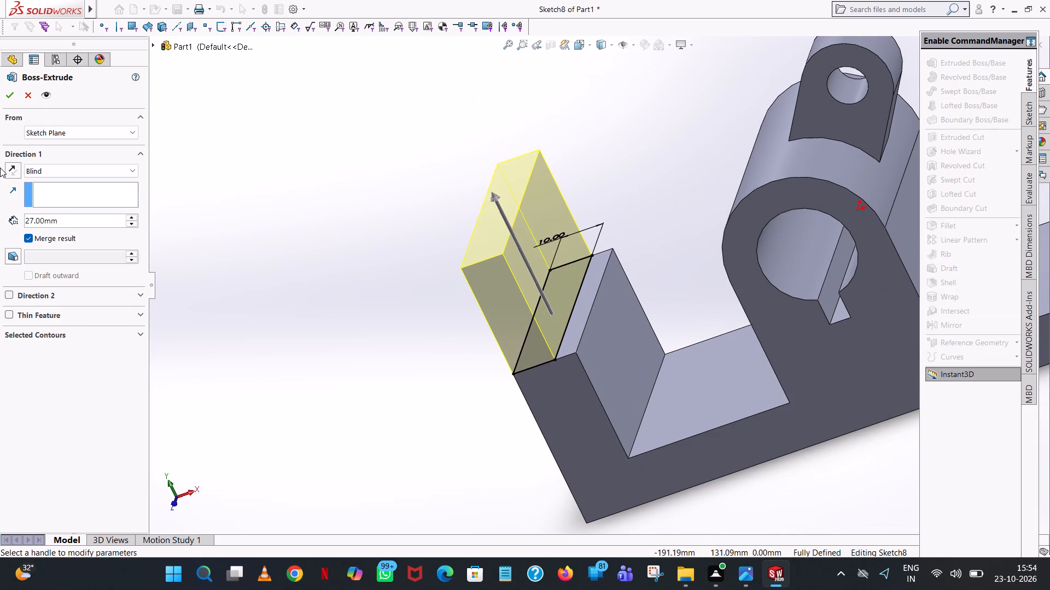
{"action": "double_click", "coordinate": [88, 219]}
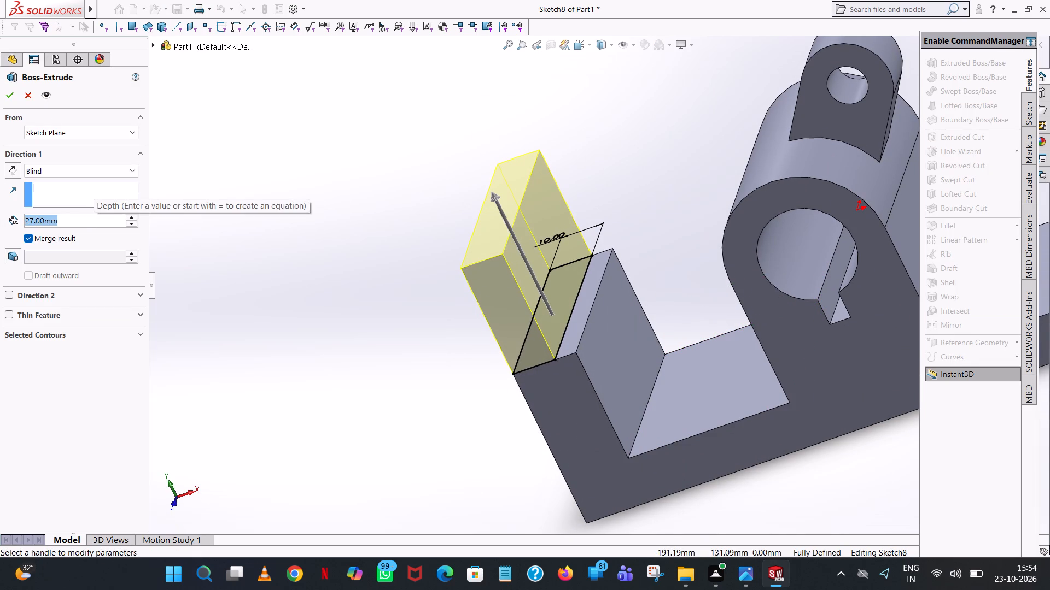
{"action": "type", "text": "16"}
{"action": "key", "text": "Return"}
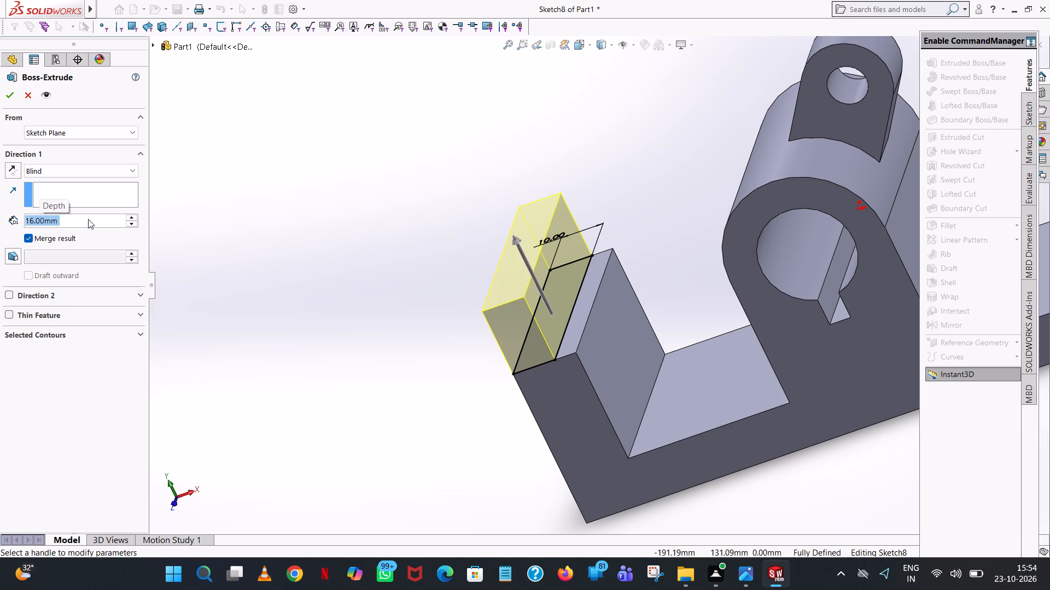
{"action": "left_click", "coordinate": [13, 90]}
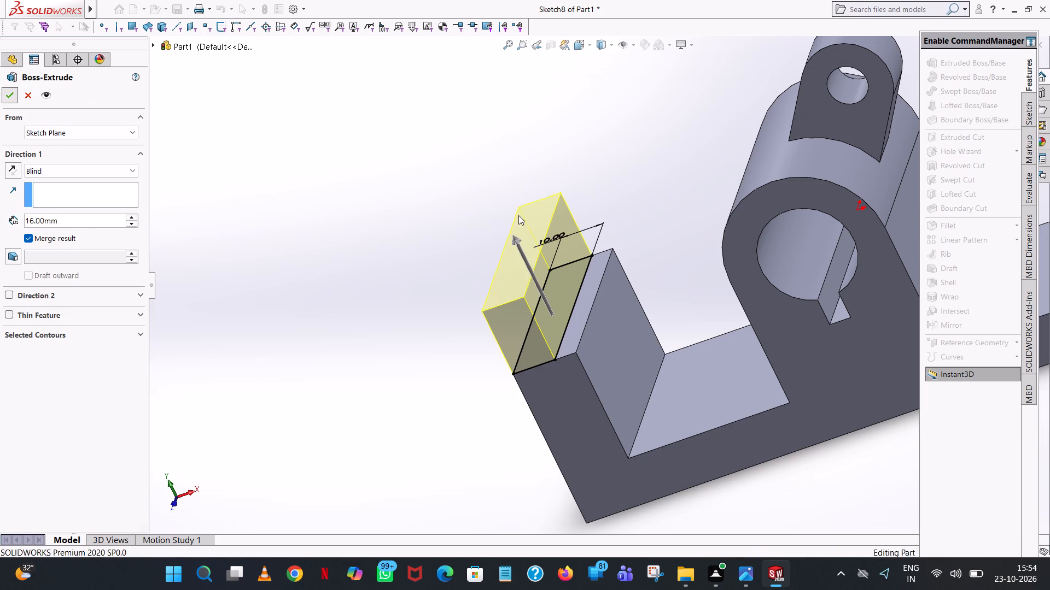
{"action": "left_click", "coordinate": [391, 183]}
Fillet the short top edge at the front side of the raised end block with a 10 mm radius.
{"action": "middle_click_drag", "start_coordinate": [479, 243], "coordinate": [489, 196]}
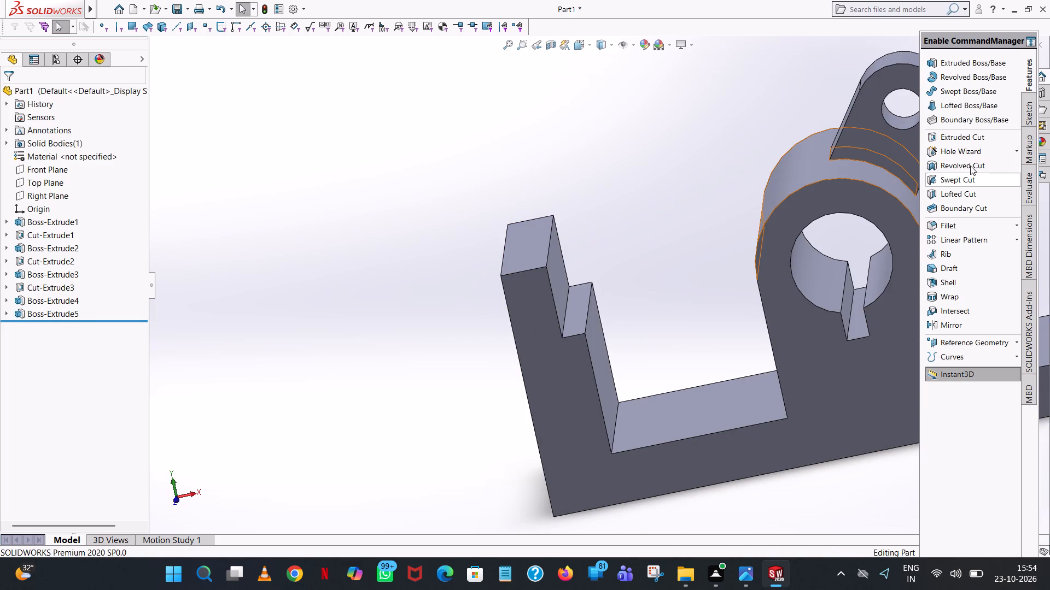
{"action": "left_click", "coordinate": [958, 227]}
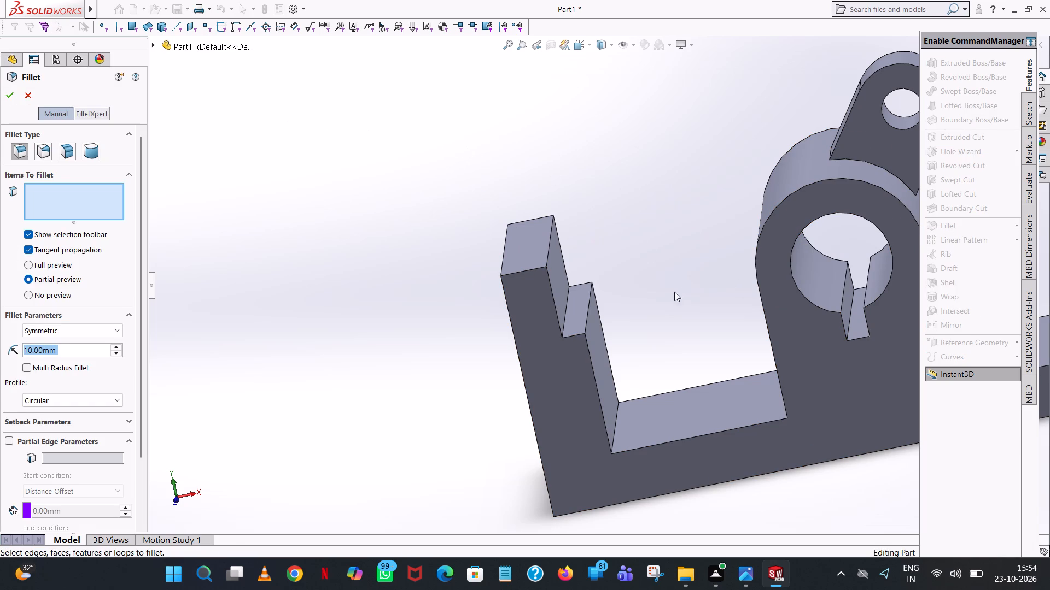
{"action": "middle_click_drag", "start_coordinate": [657, 297], "coordinate": [713, 261]}
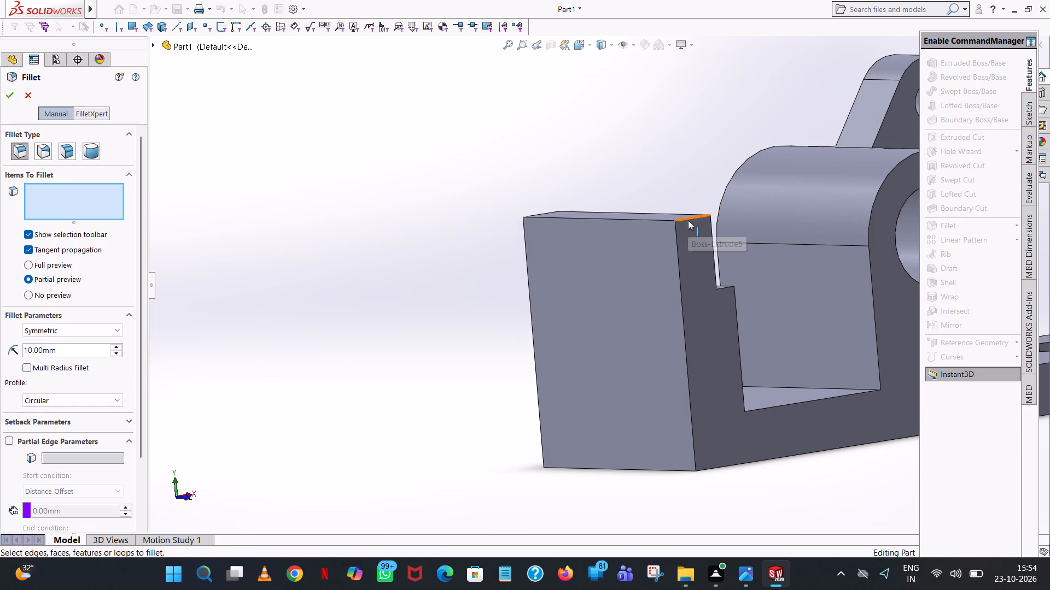
{"action": "left_click", "coordinate": [688, 220]}
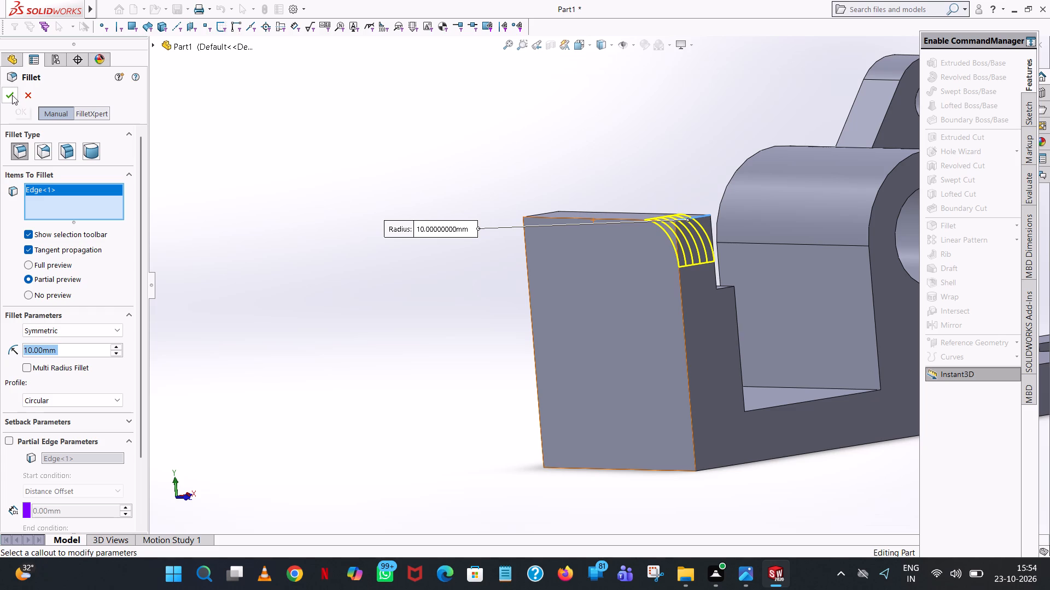
{"action": "left_click", "coordinate": [12, 95]}
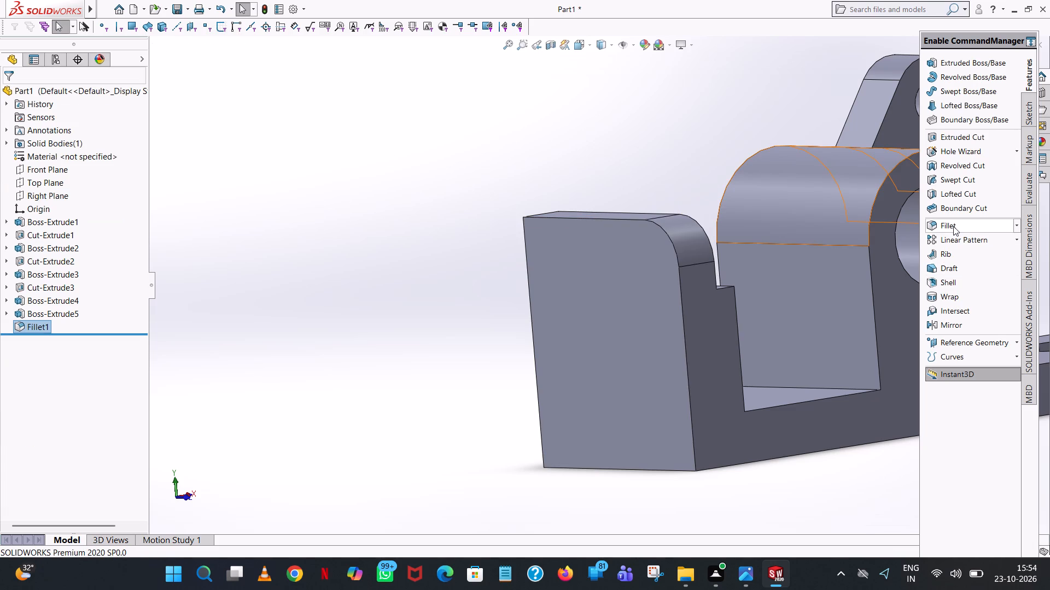
Fillet the opposite short top edge, at the rear side of the raised end block, with a 10 mm radius.
{"action": "left_click", "coordinate": [953, 225]}
{"action": "middle_click_drag", "start_coordinate": [515, 107], "coordinate": [652, 144]}
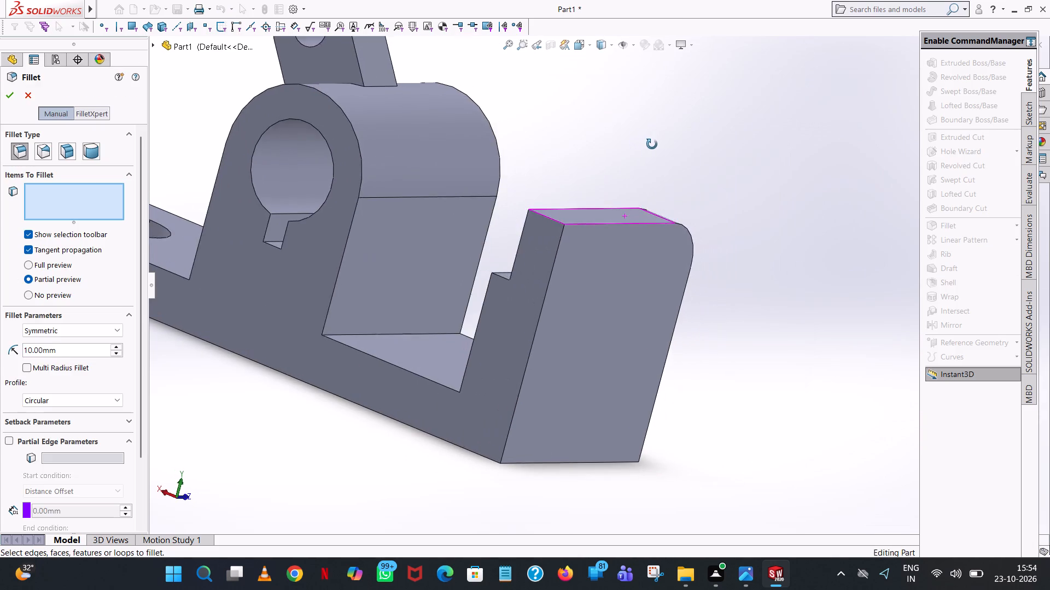
{"action": "middle_click_drag", "start_coordinate": [652, 144], "coordinate": [653, 149]}
{"action": "scroll", "coordinate": [653, 149], "scroll_direction": "up", "scroll_amount": 1}
{"action": "left_click", "coordinate": [561, 233]}
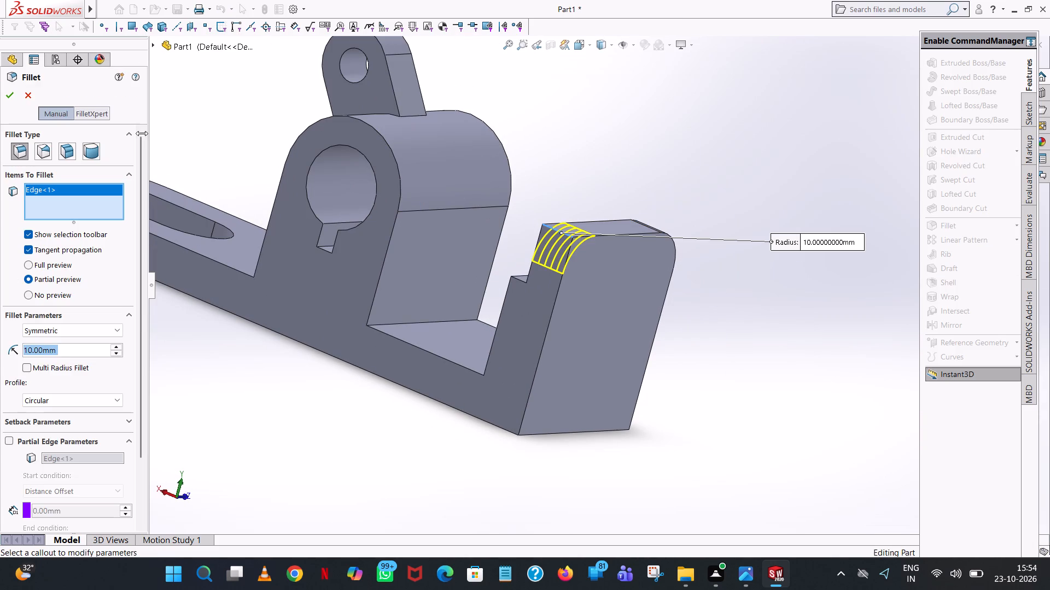
{"action": "left_click", "coordinate": [1, 93]}
{"action": "left_click", "coordinate": [12, 93]}
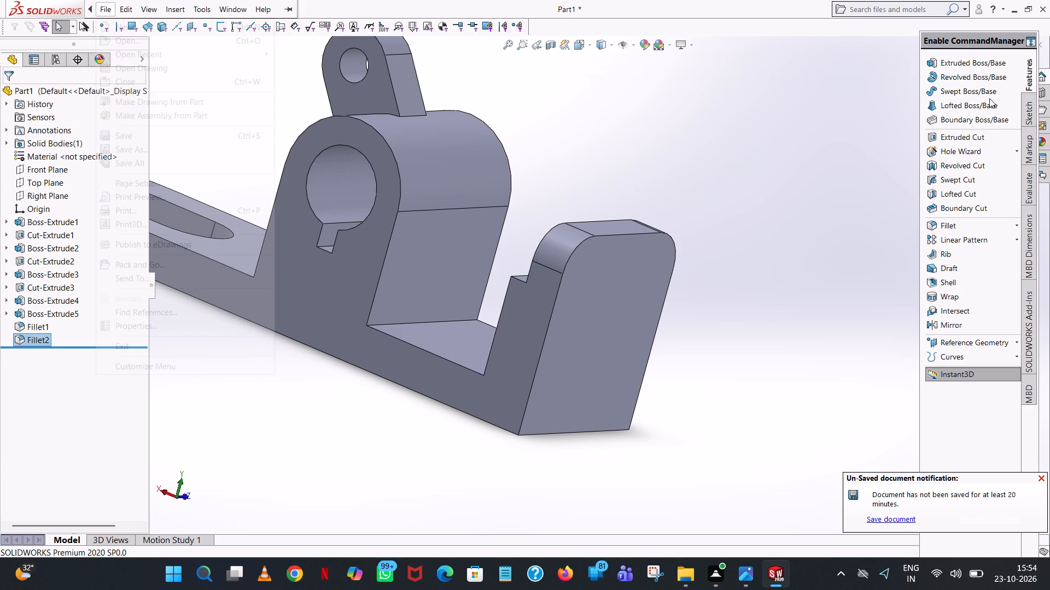
Start an extruded cut sketch on the block's outer end face and draw a 3.5 mm radius circle centred on the front corner's fillet arc.
{"action": "left_click", "coordinate": [976, 138]}
{"action": "left_click", "coordinate": [595, 295]}
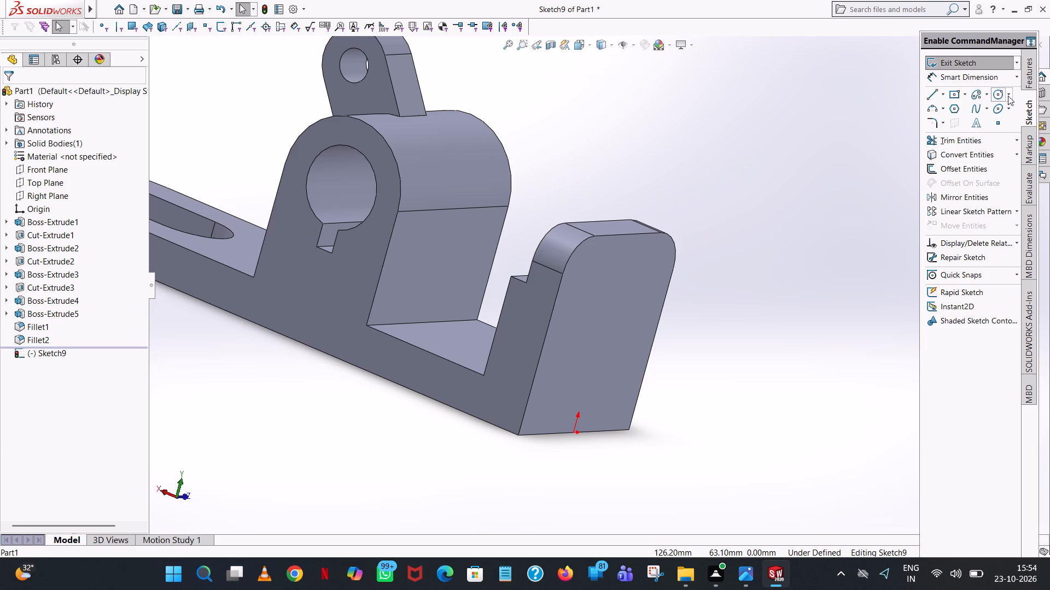
{"action": "left_click", "coordinate": [588, 45]}
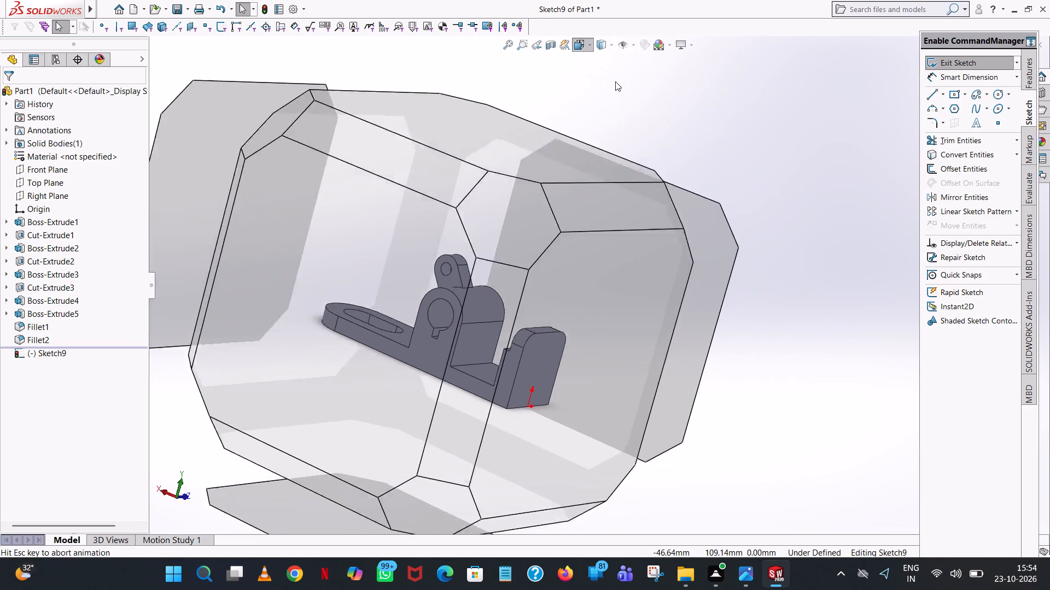
{"action": "left_click", "coordinate": [644, 109]}
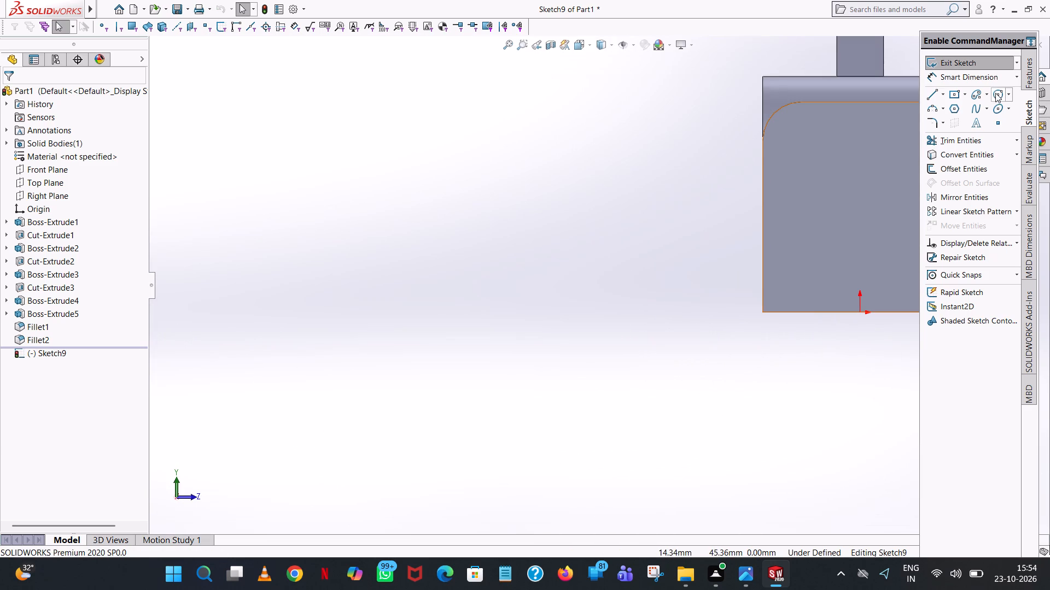
{"action": "left_click", "coordinate": [995, 94]}
{"action": "scroll", "coordinate": [819, 175], "scroll_direction": "up", "scroll_amount": 3}
{"action": "scroll", "coordinate": [817, 175], "scroll_direction": "down", "scroll_amount": 7}
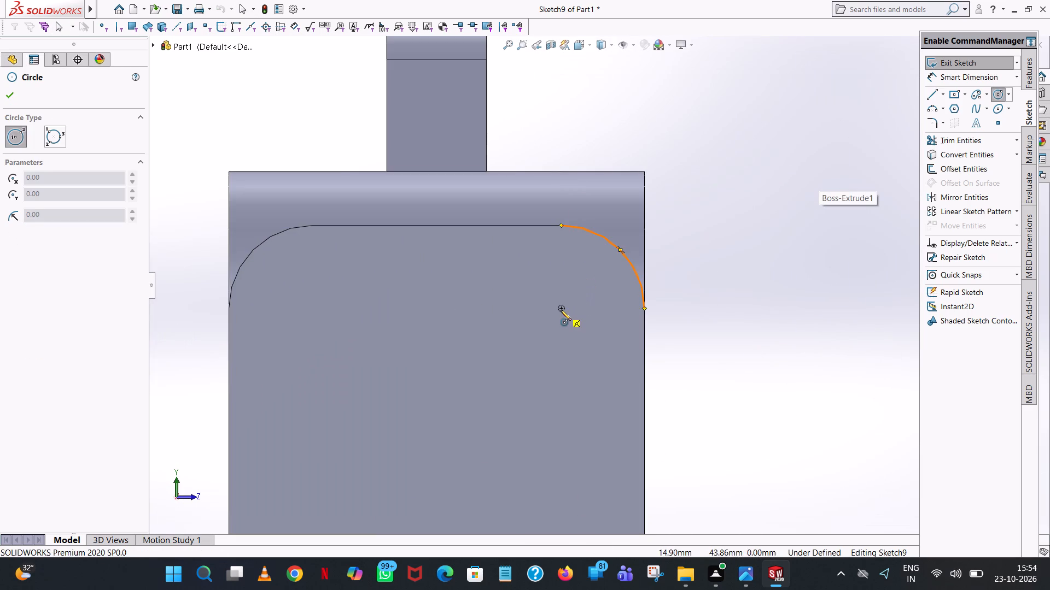
{"action": "left_click", "coordinate": [561, 310]}
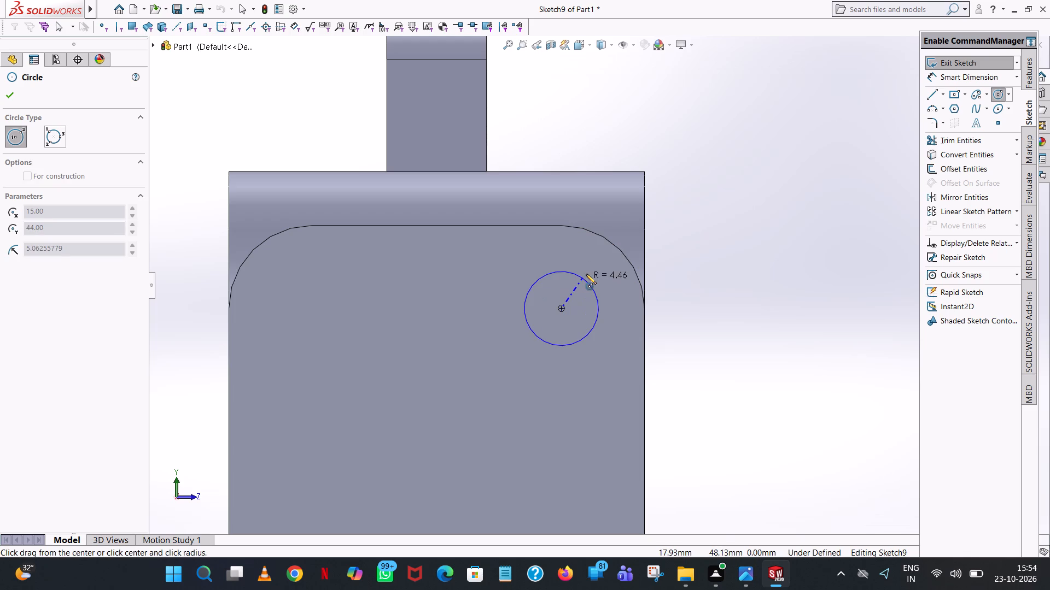
{"action": "left_click", "coordinate": [586, 273]}
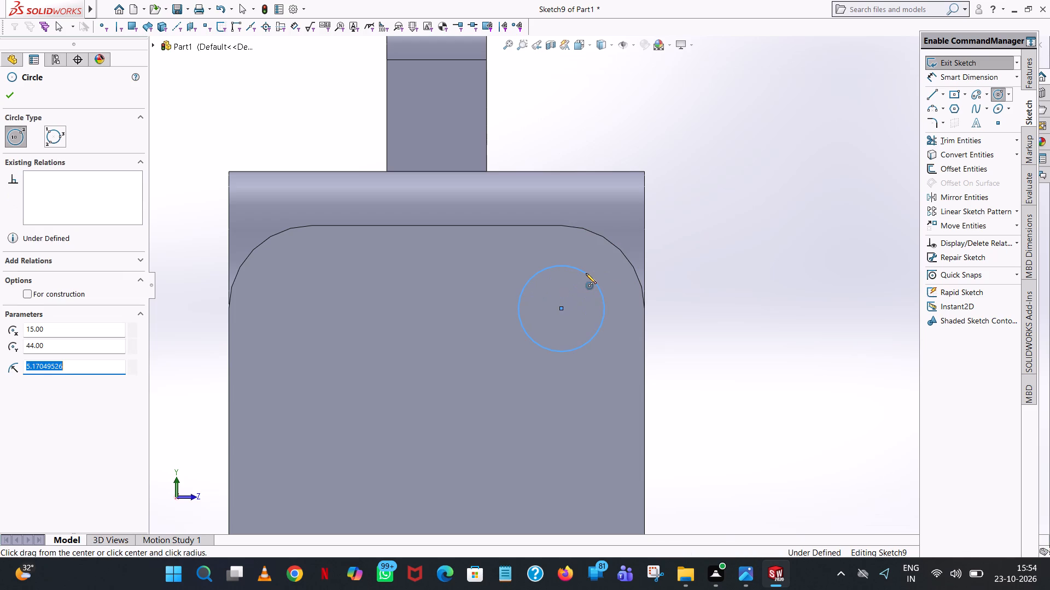
{"action": "type", "text": "3."}
{"action": "key", "text": "5"}
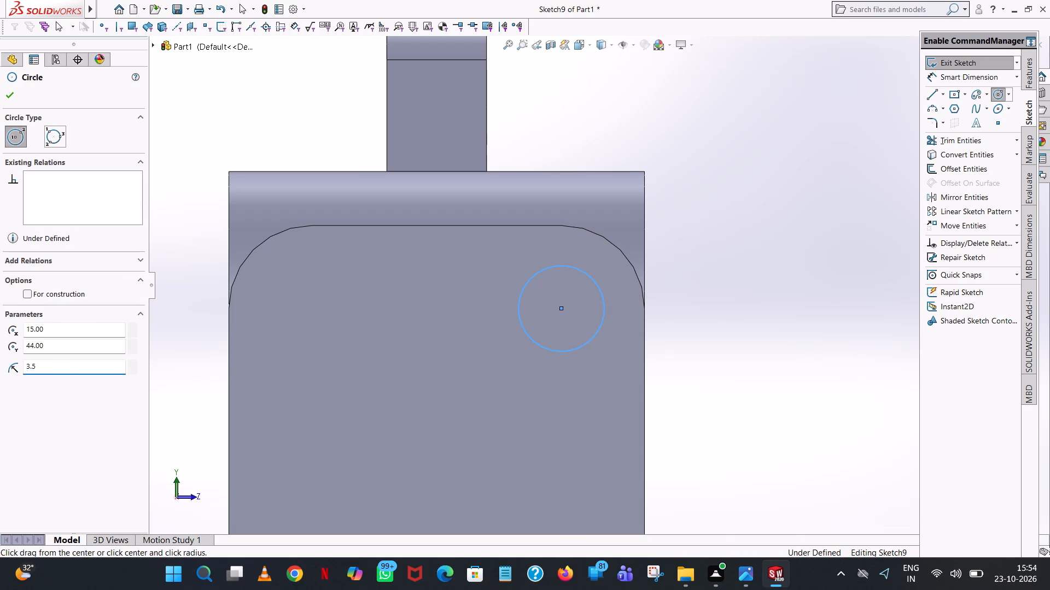
{"action": "key", "text": "Return"}
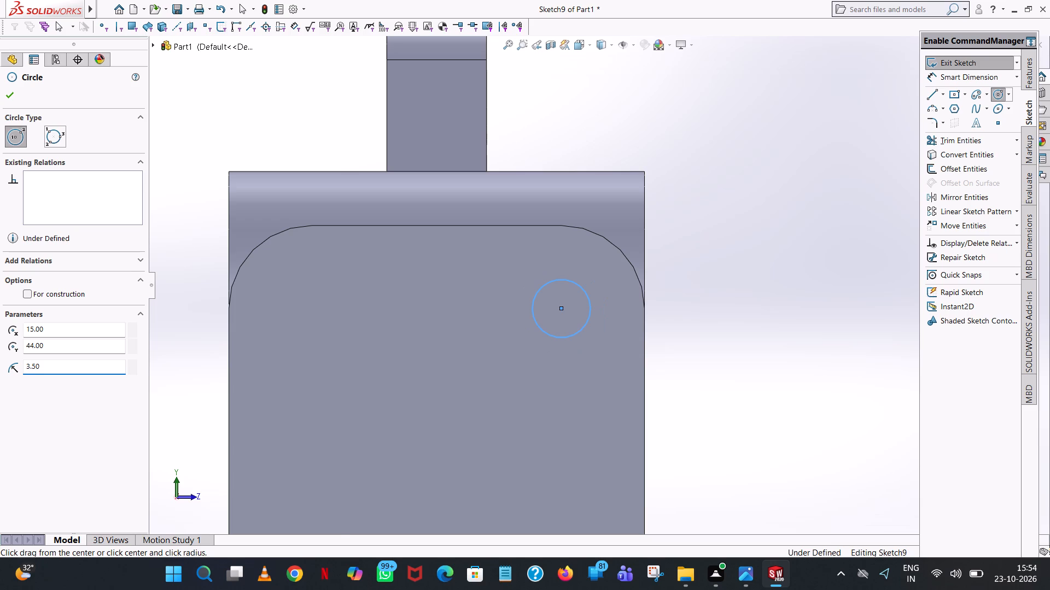
Draw a second circle of 3.5 mm radius centred on the rear corner's fillet arc.
{"action": "scroll", "coordinate": [586, 273], "scroll_direction": "up", "scroll_amount": 2}
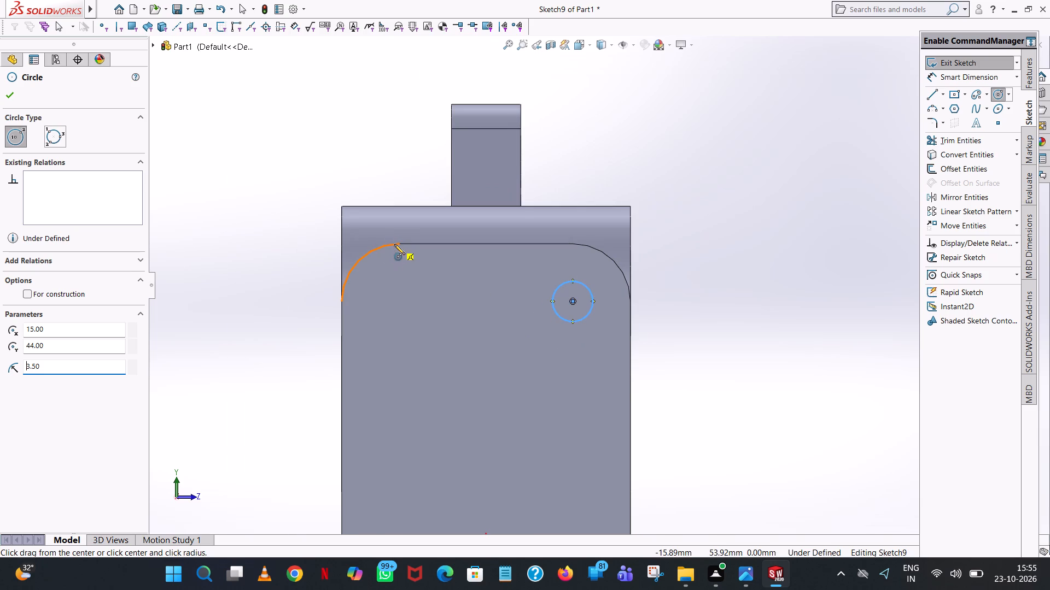
{"action": "left_click", "coordinate": [399, 302]}
{"action": "left_click", "coordinate": [423, 264]}
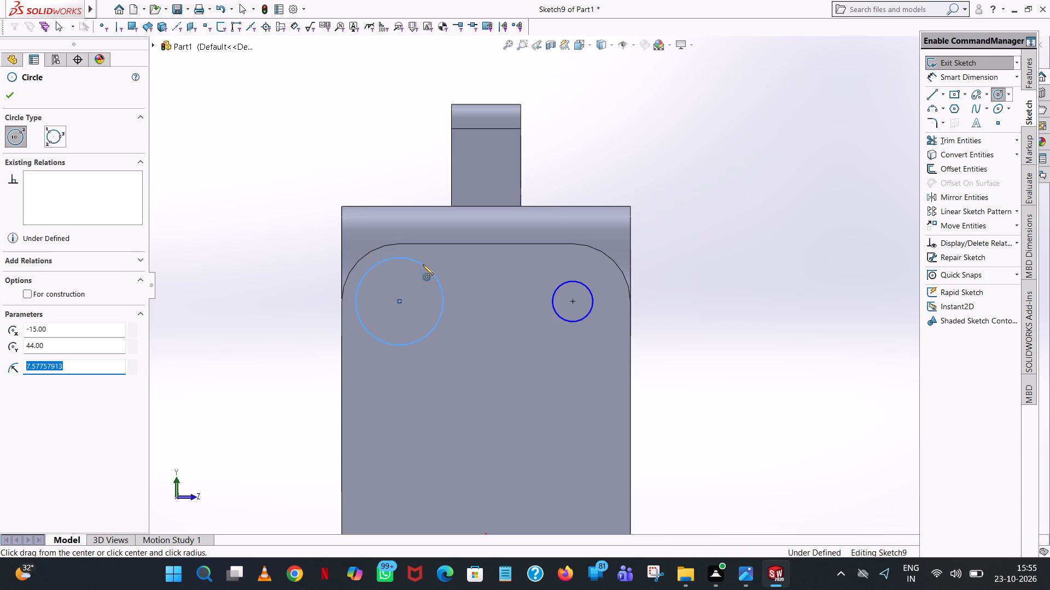
{"action": "type", "text": "3.5"}
{"action": "key", "text": "Return"}
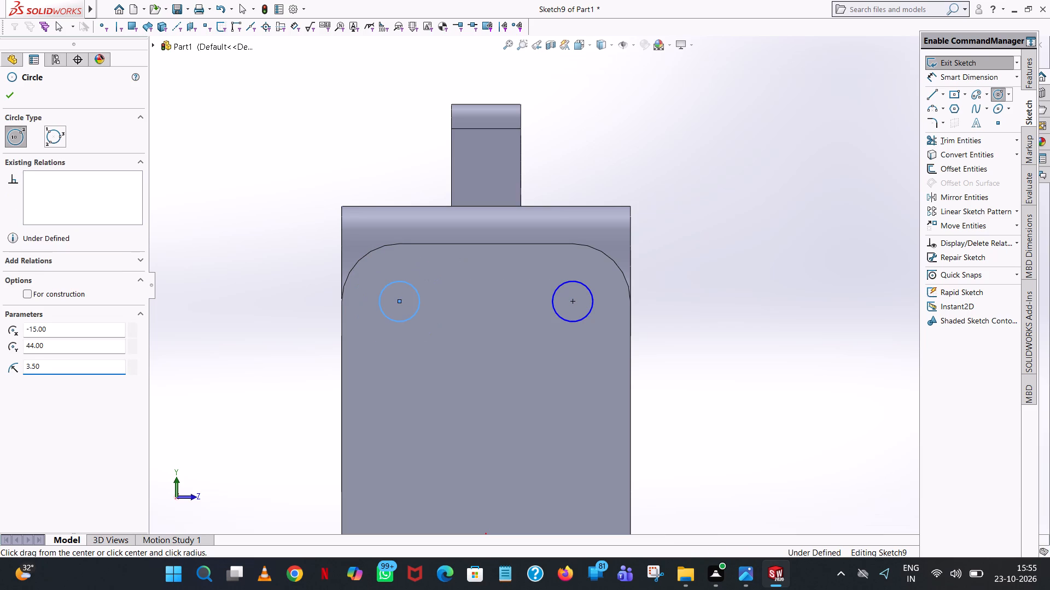
{"action": "left_click", "coordinate": [8, 99]}
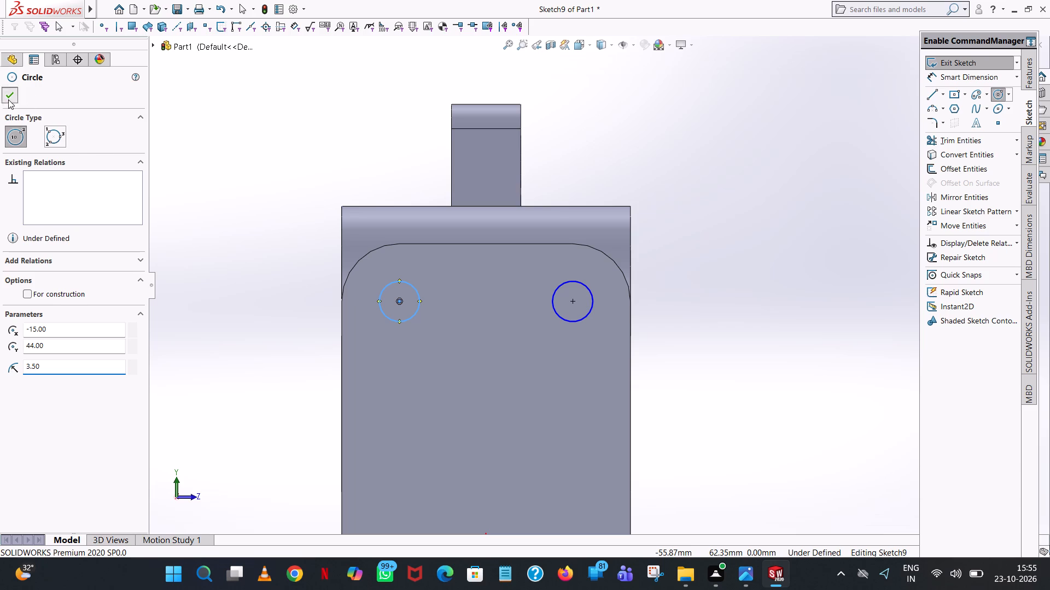
{"action": "left_click", "coordinate": [348, 174]}
Dimension both circles on the block's end face with 7 mm diameters.
{"action": "left_click", "coordinate": [968, 74]}
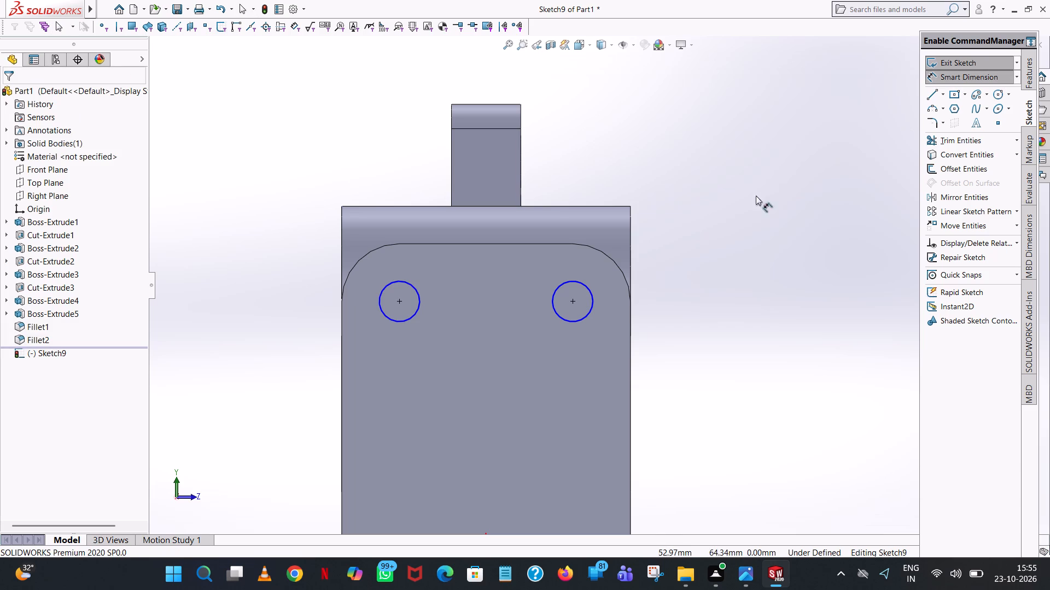
{"action": "left_click", "coordinate": [592, 288]}
{"action": "left_click", "coordinate": [757, 246]}
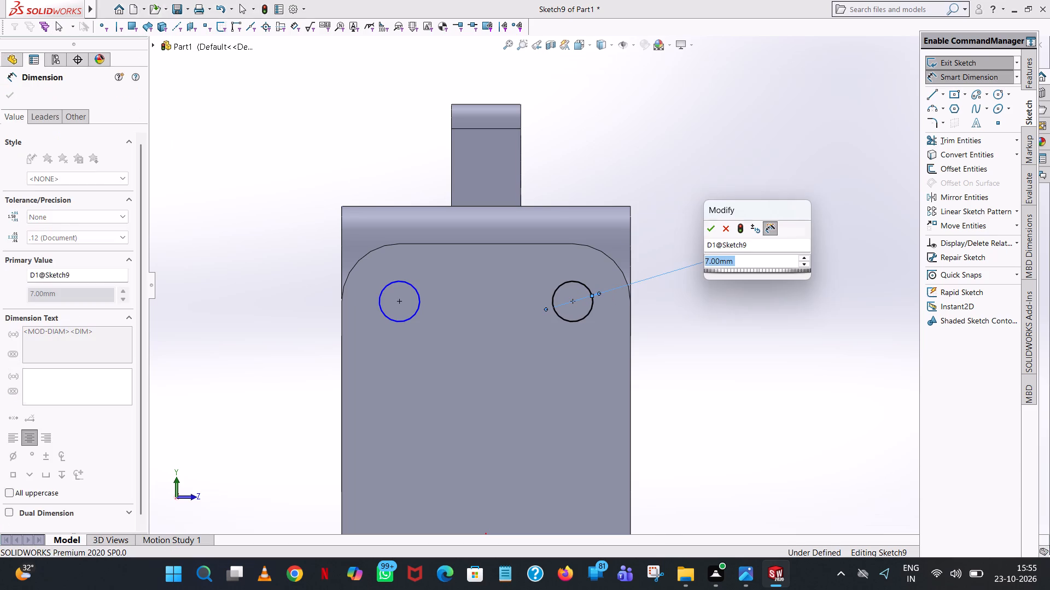
{"action": "left_click", "coordinate": [710, 223]}
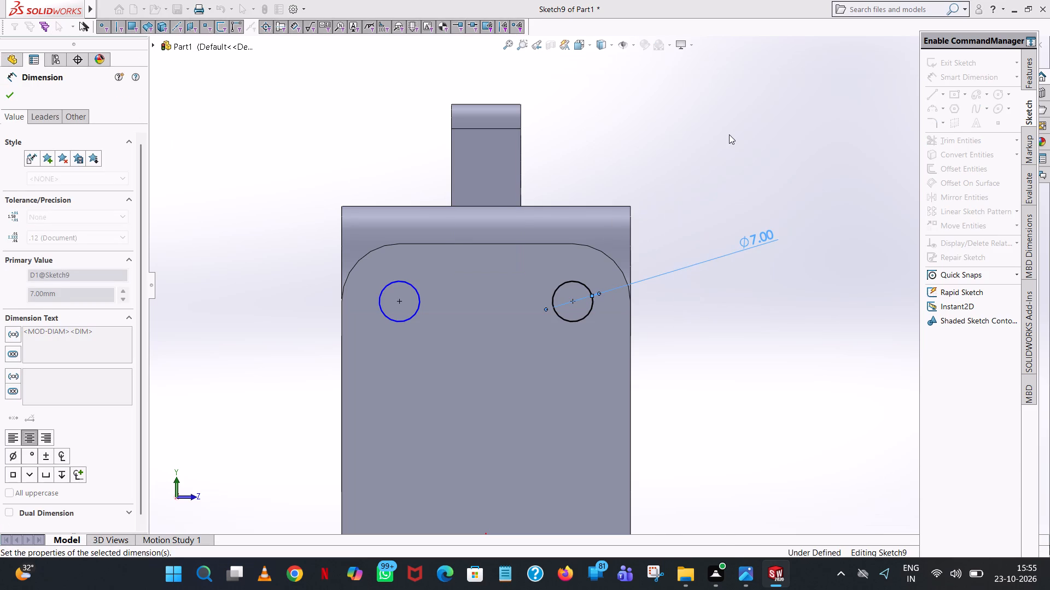
{"action": "left_click", "coordinate": [729, 134]}
{"action": "left_click", "coordinate": [392, 282]}
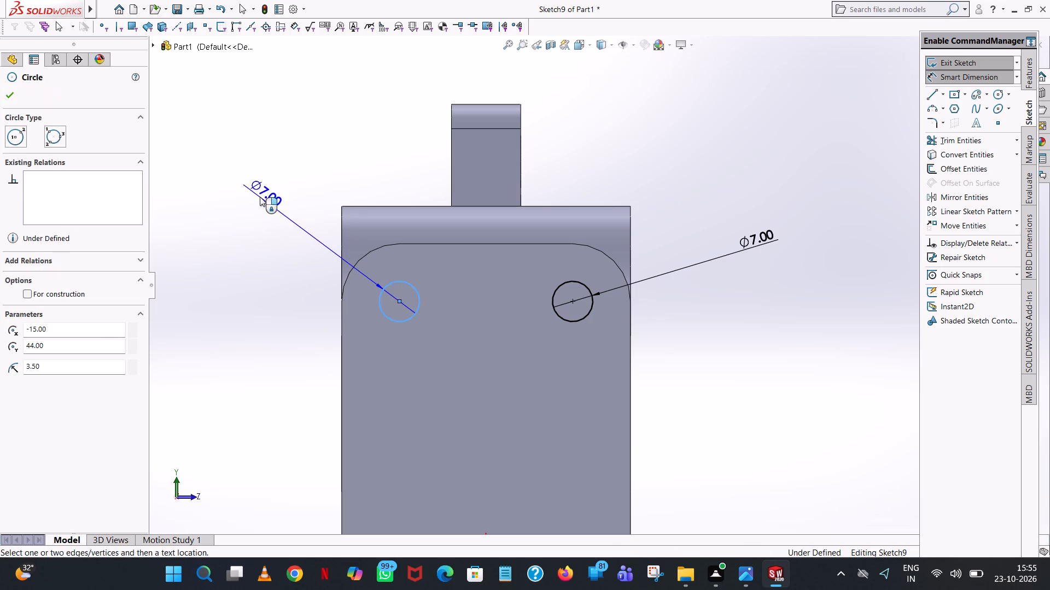
{"action": "left_click", "coordinate": [260, 196]}
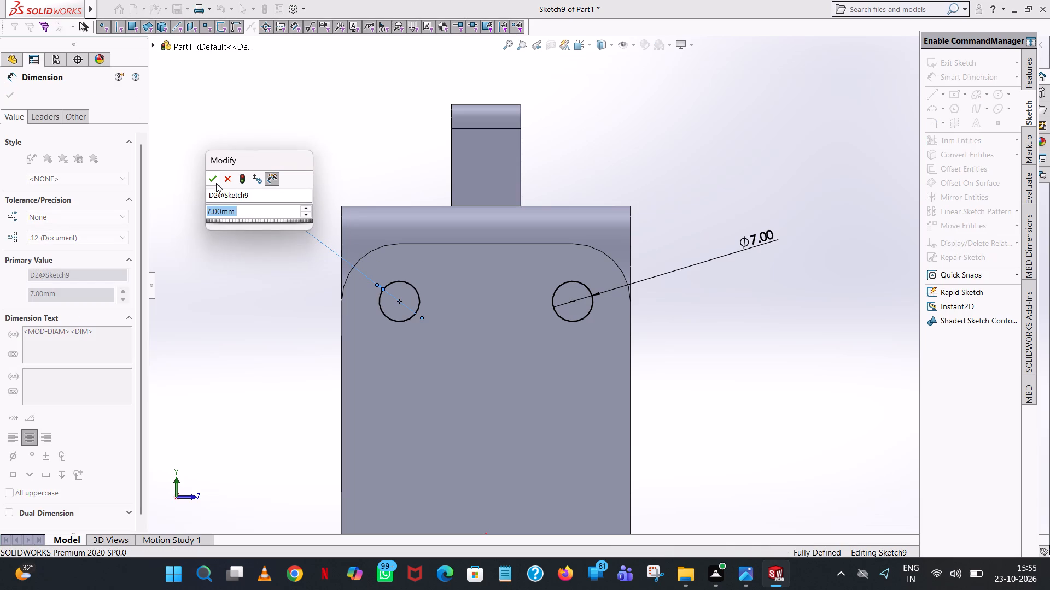
{"action": "left_click", "coordinate": [216, 183]}
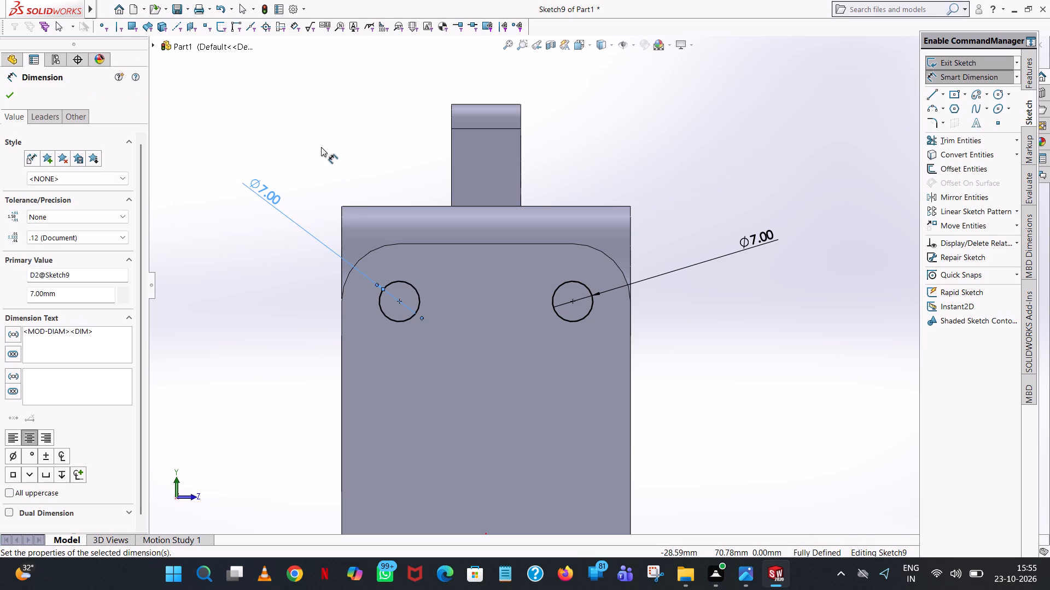
{"action": "left_click", "coordinate": [321, 146]}
Extrude-cut the two 7 mm circles 16 mm blind into the raised end block.
{"action": "middle_click_drag", "start_coordinate": [767, 151], "coordinate": [685, 175]}
{"action": "scroll", "coordinate": [767, 151], "scroll_direction": "up", "scroll_amount": 5}
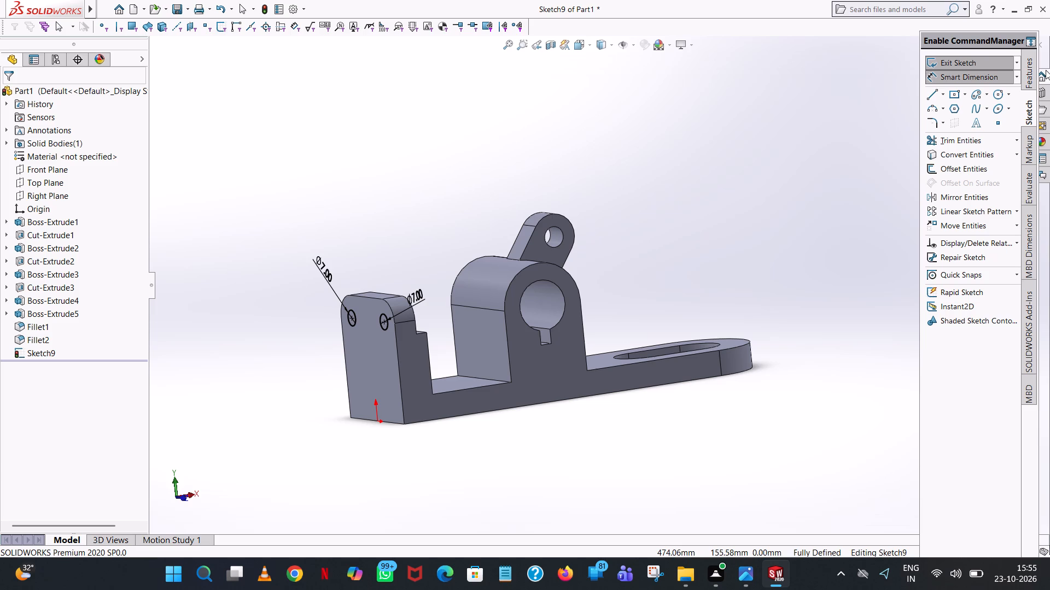
{"action": "left_click", "coordinate": [1029, 64]}
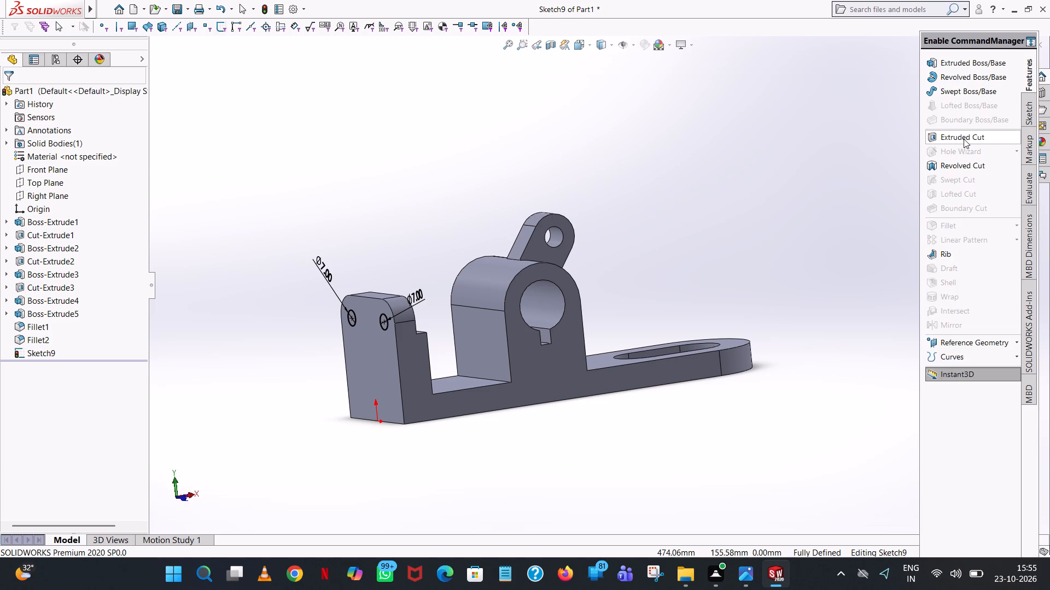
{"action": "left_click", "coordinate": [964, 139]}
{"action": "middle_click_drag", "start_coordinate": [462, 324], "coordinate": [460, 325]}
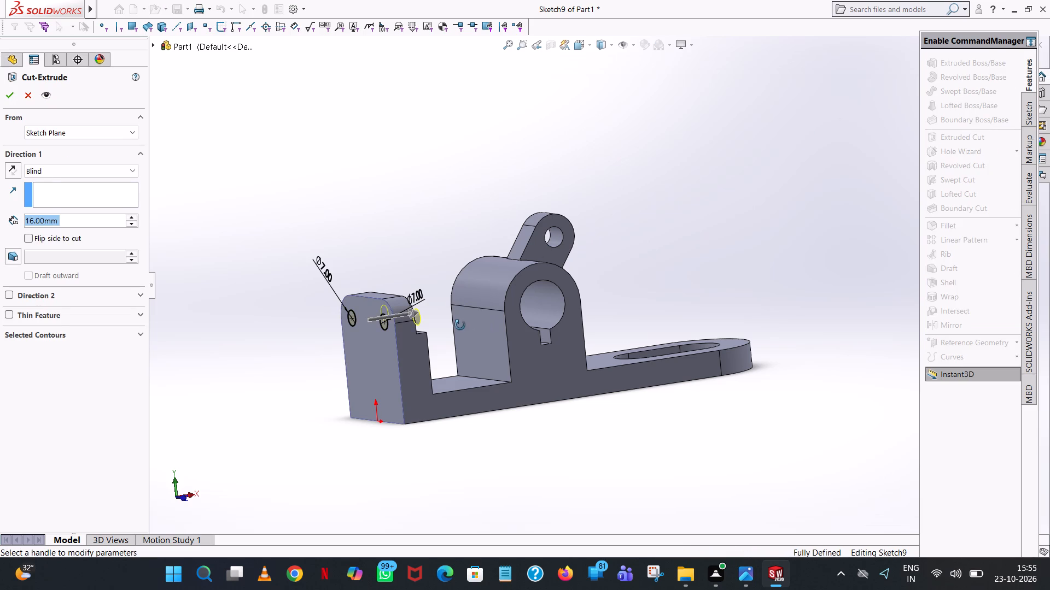
{"action": "middle_click_drag", "start_coordinate": [460, 325], "coordinate": [427, 334]}
{"action": "left_click", "coordinate": [6, 93]}
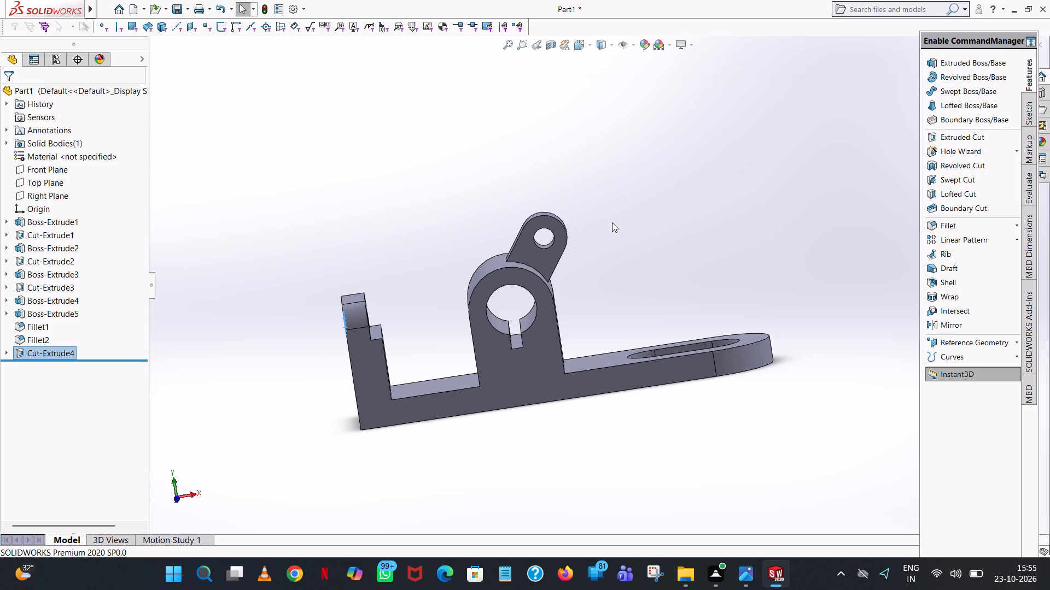
Examine the new end-block holes and the overall part from several angles.
{"action": "middle_click_drag", "start_coordinate": [614, 225], "coordinate": [621, 255]}
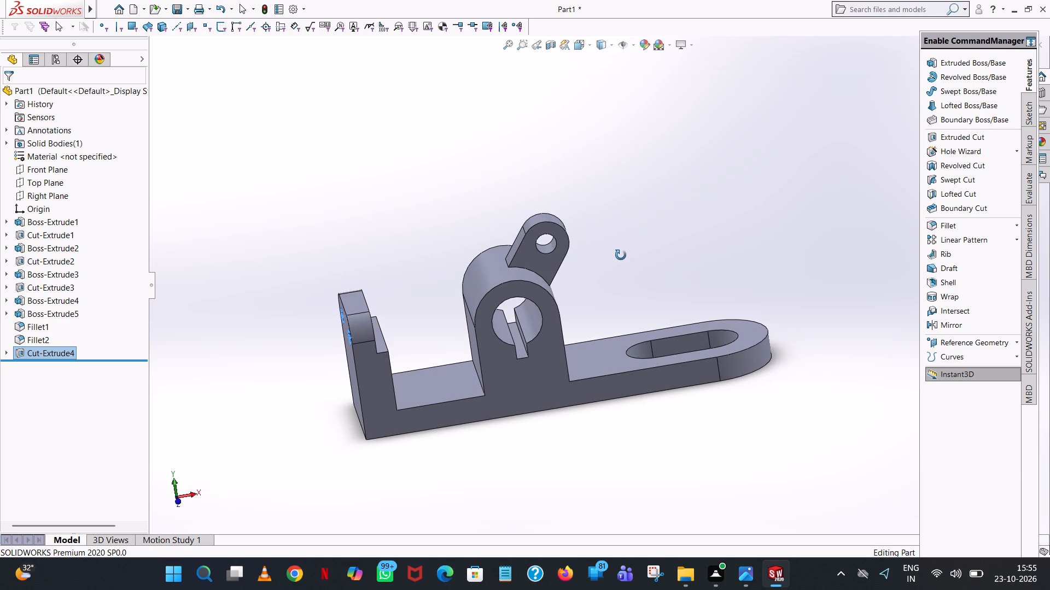
{"action": "middle_click_drag", "start_coordinate": [621, 255], "coordinate": [580, 264]}
{"action": "scroll", "coordinate": [610, 256], "scroll_direction": "up", "scroll_amount": 1}
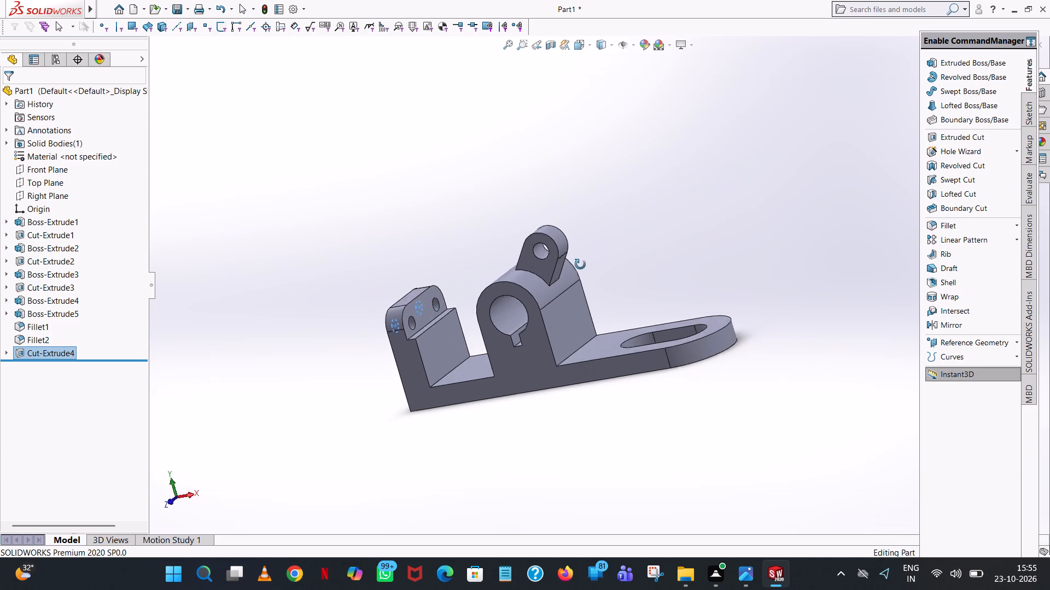
{"action": "middle_click_drag", "start_coordinate": [580, 264], "coordinate": [582, 268]}
{"action": "left_click", "coordinate": [674, 162]}
{"action": "middle_click_drag", "start_coordinate": [676, 168], "coordinate": [703, 179]}
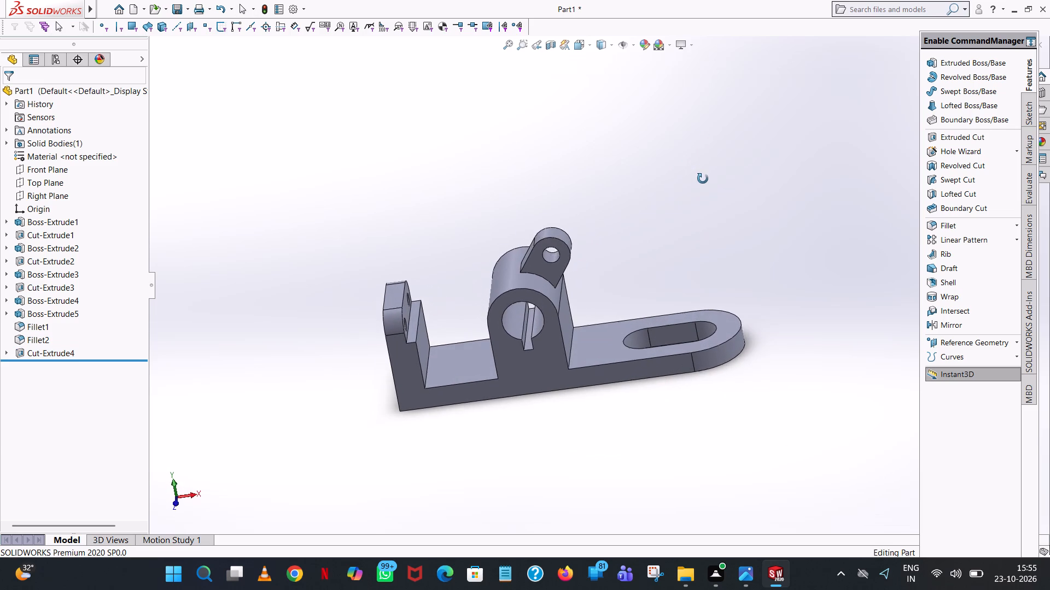
{"action": "middle_click_drag", "start_coordinate": [703, 179], "coordinate": [703, 180]}
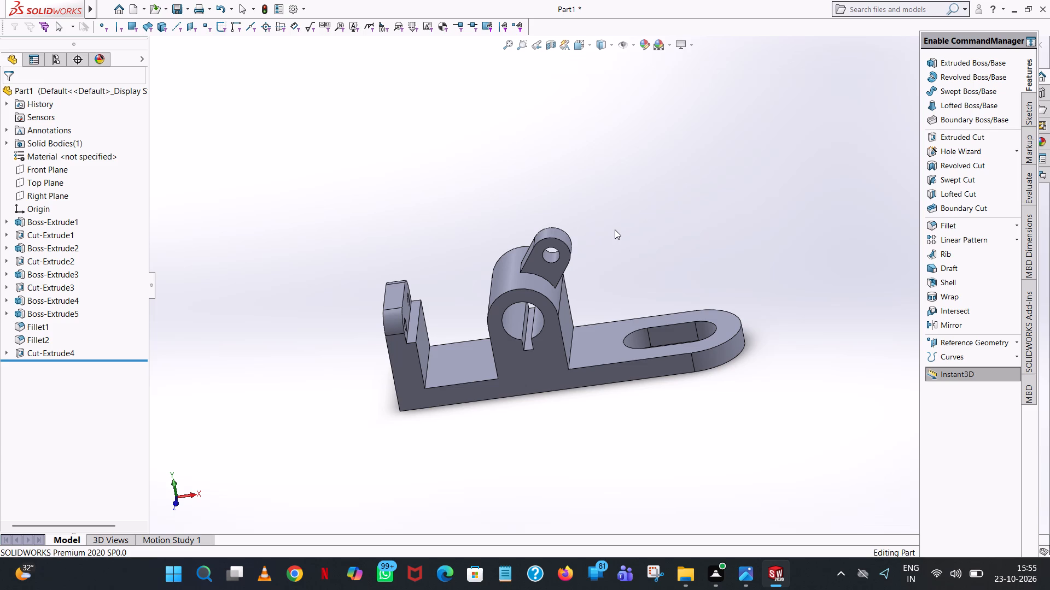
{"action": "scroll", "coordinate": [615, 229], "scroll_direction": "down", "scroll_amount": 3}
{"action": "scroll", "coordinate": [615, 229], "scroll_direction": "up", "scroll_amount": 4}
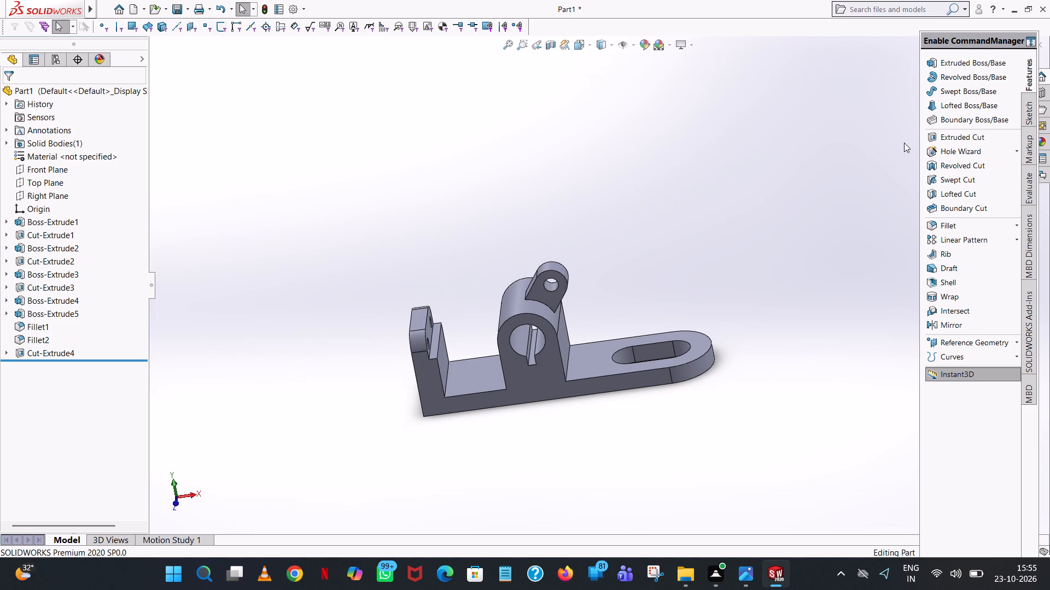
Colour the whole body grey with RGB 128, 128, 128.
{"action": "right_click", "coordinate": [580, 348]}
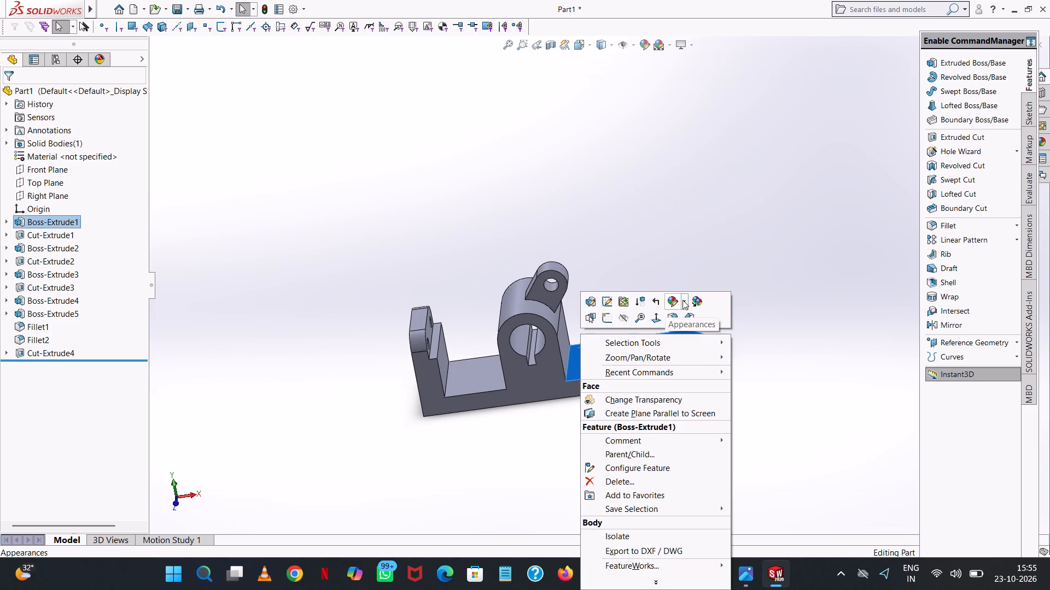
{"action": "left_click", "coordinate": [678, 300]}
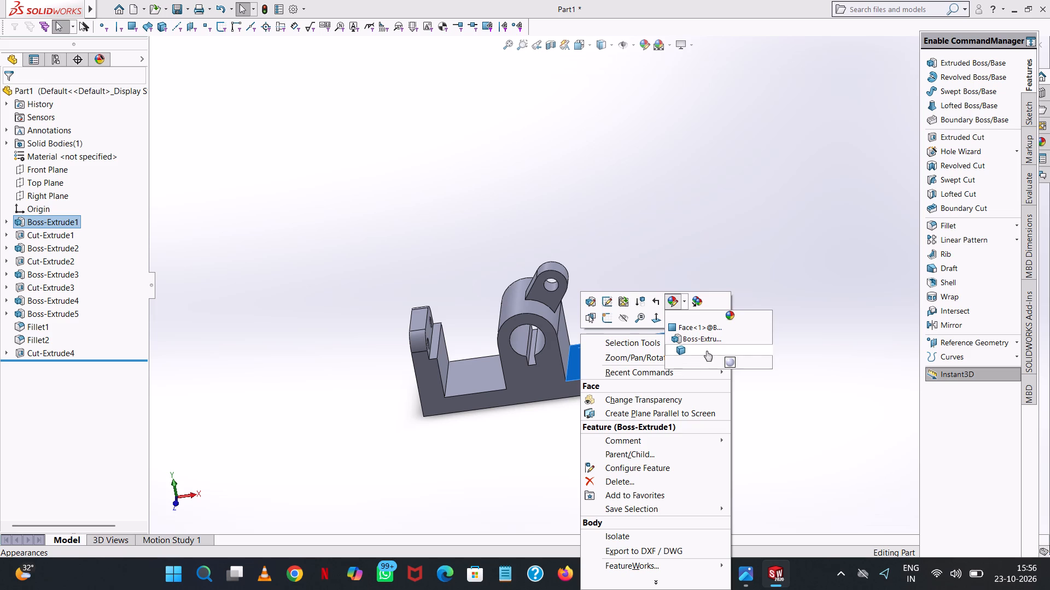
{"action": "left_click", "coordinate": [707, 351]}
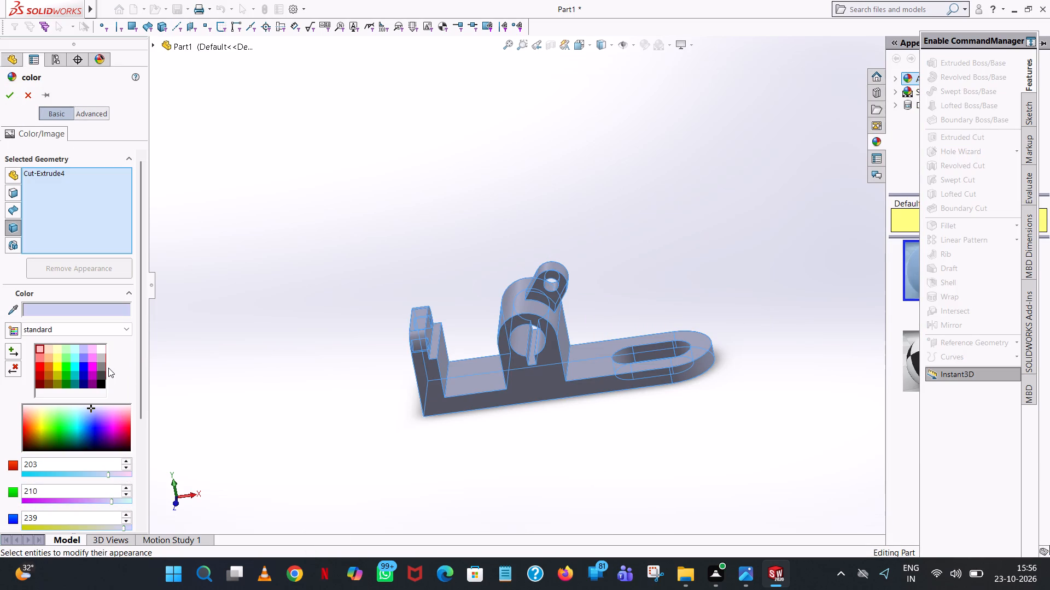
{"action": "left_click", "coordinate": [103, 369]}
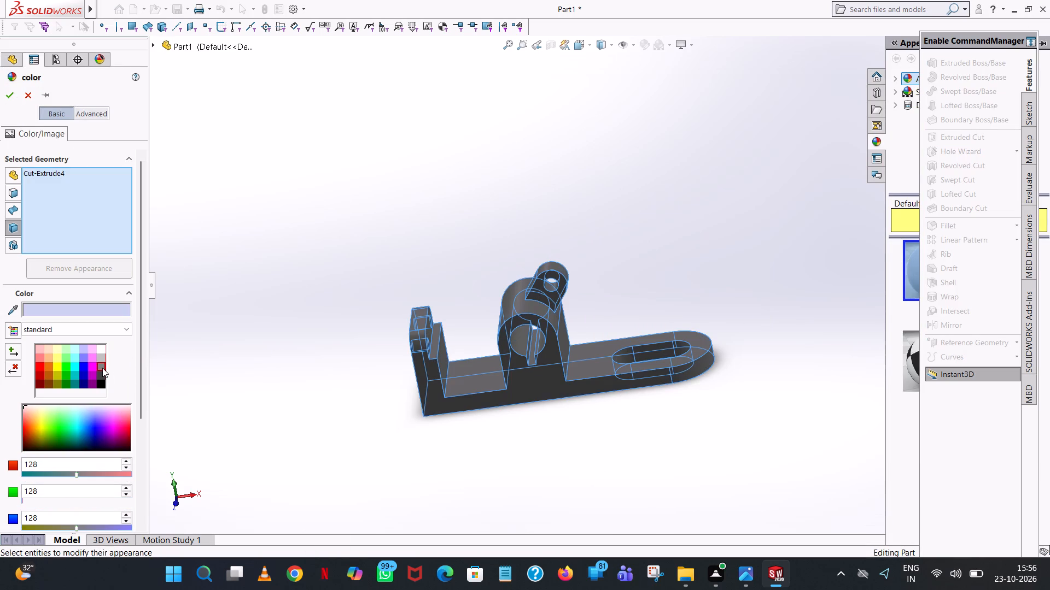
{"action": "left_click", "coordinate": [102, 367]}
{"action": "left_click", "coordinate": [10, 103]}
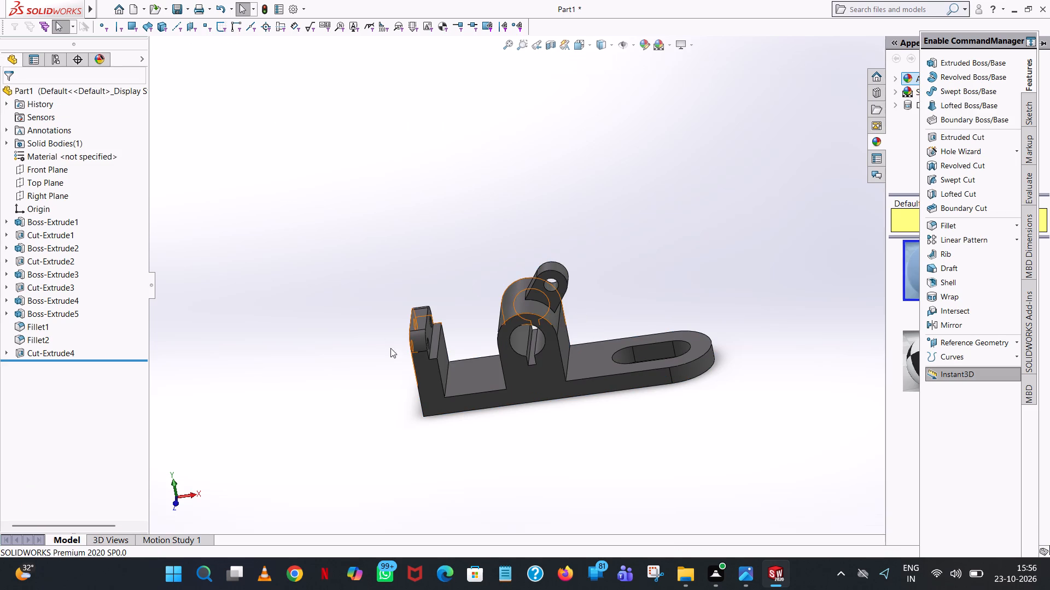
Start a white face colour, RGB 255, 255, 255, on all four inner walls of the base plate's slot.
{"action": "left_click", "coordinate": [668, 349]}
{"action": "right_click", "coordinate": [668, 349]}
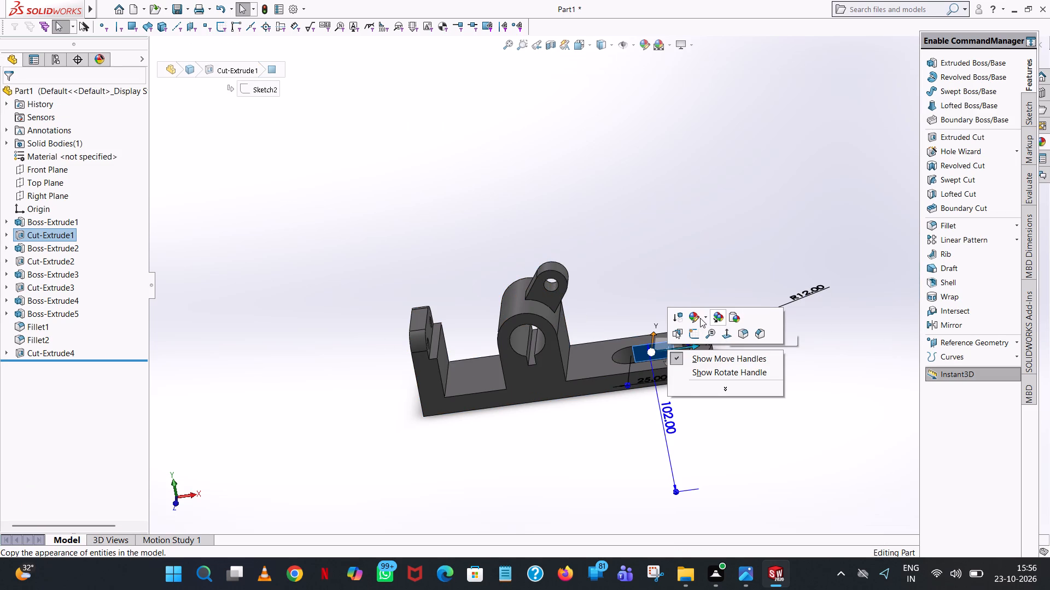
{"action": "left_click", "coordinate": [700, 318]}
{"action": "left_click", "coordinate": [716, 345]}
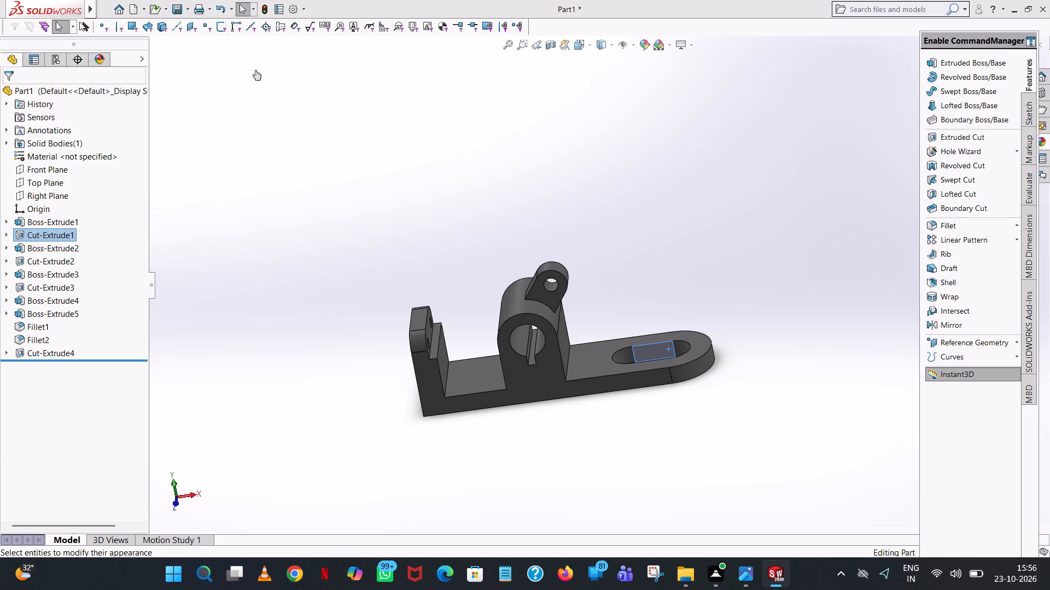
{"action": "left_click", "coordinate": [99, 351]}
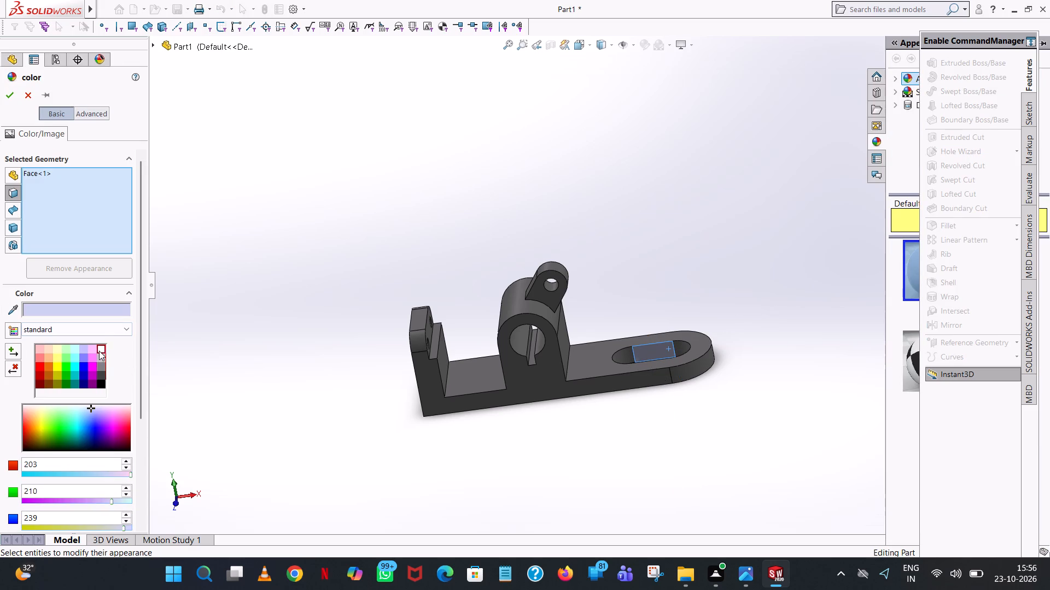
{"action": "left_click", "coordinate": [627, 358]}
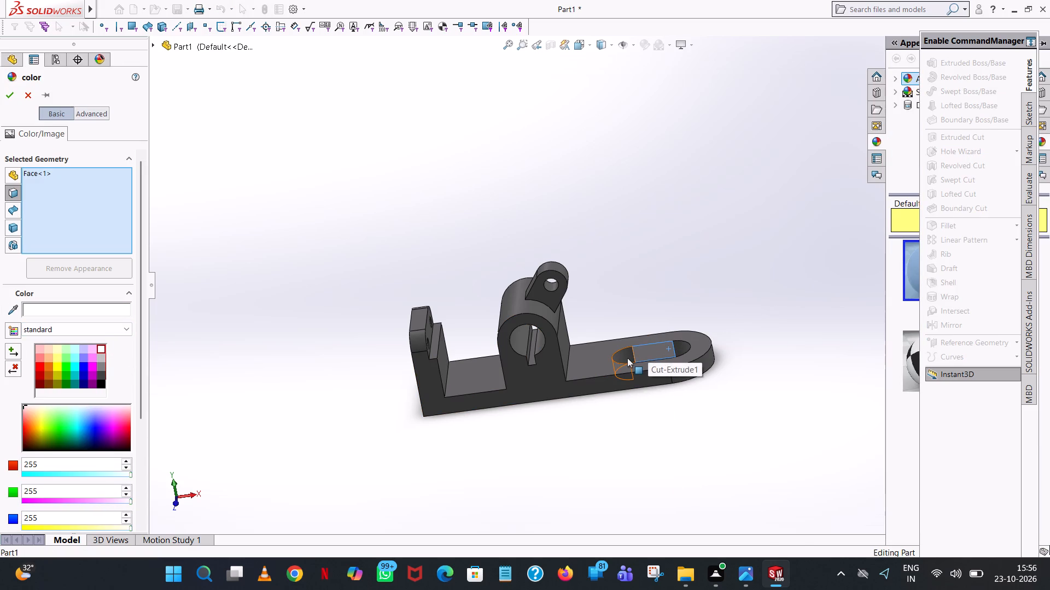
{"action": "middle_click_drag", "start_coordinate": [675, 351], "coordinate": [718, 518]}
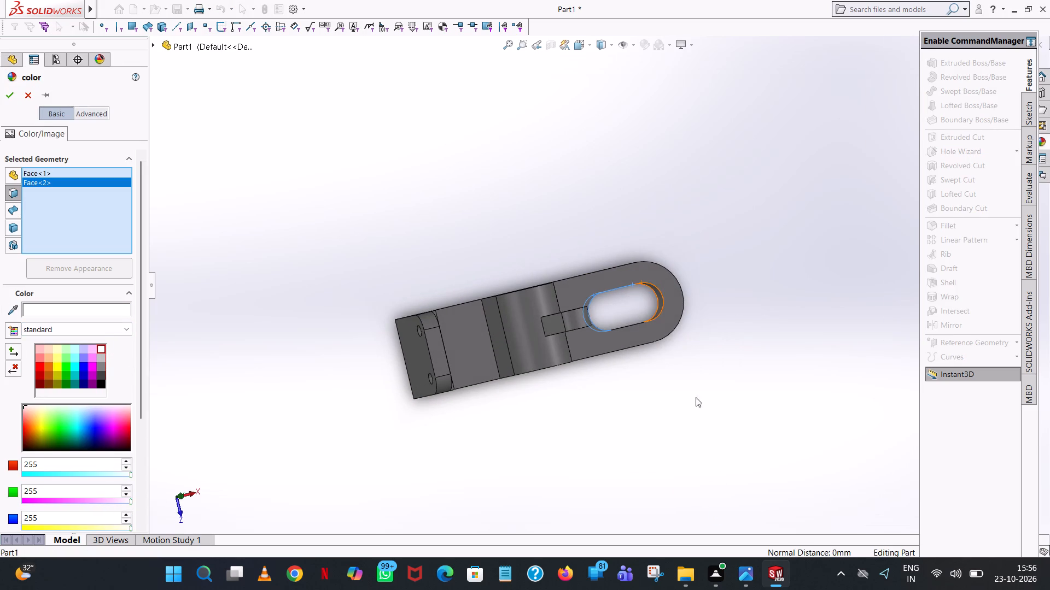
{"action": "left_click", "coordinate": [659, 295]}
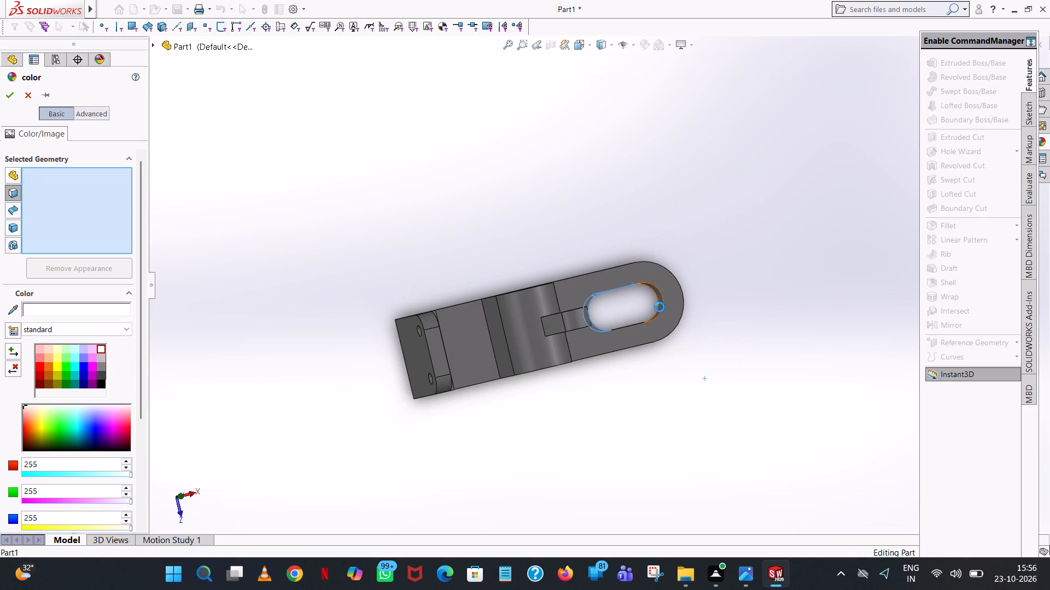
{"action": "middle_click_drag", "start_coordinate": [638, 327], "coordinate": [656, 394]}
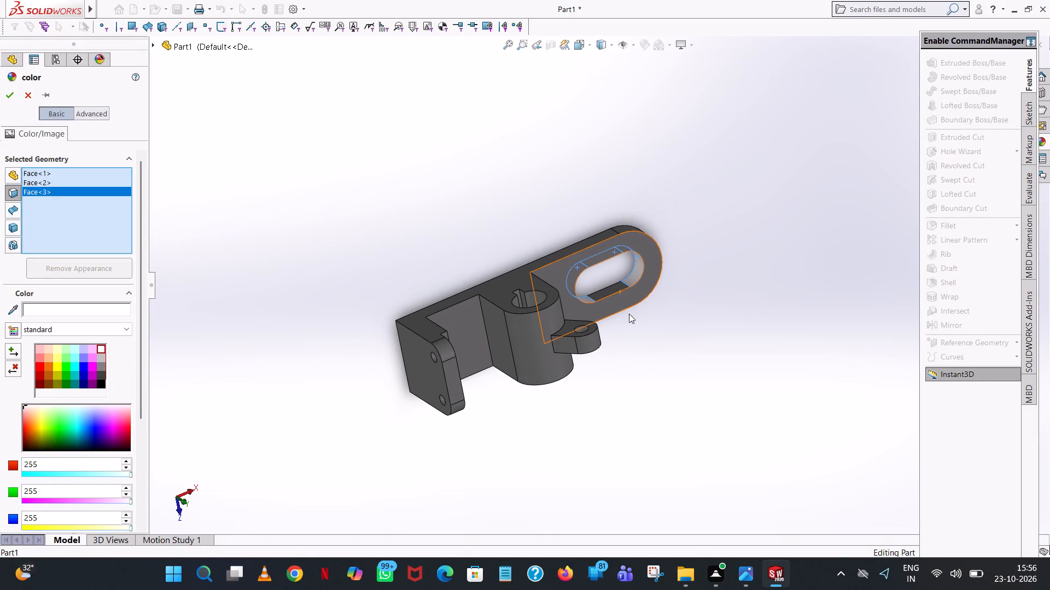
{"action": "left_click", "coordinate": [614, 285]}
Add the boss's three keyway faces and its cylindrical bore face to the white colouring.
{"action": "scroll", "coordinate": [614, 285], "scroll_direction": "up", "scroll_amount": 2}
{"action": "middle_click_drag", "start_coordinate": [614, 283], "coordinate": [564, 186]}
{"action": "scroll", "coordinate": [614, 283], "scroll_direction": "up", "scroll_amount": 1}
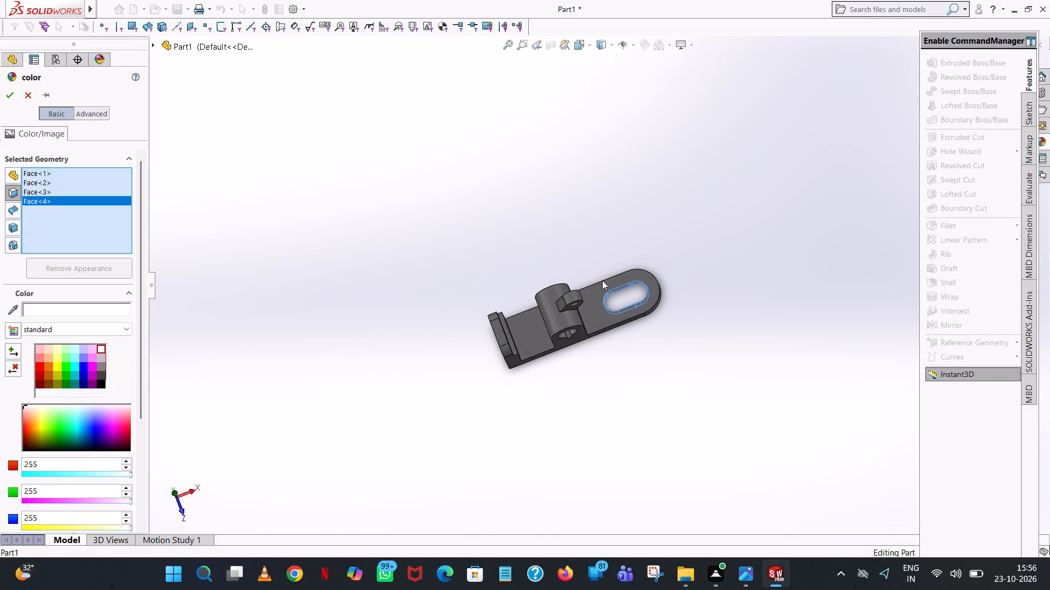
{"action": "scroll", "coordinate": [619, 281], "scroll_direction": "down", "scroll_amount": 5}
{"action": "middle_click_drag", "start_coordinate": [637, 294], "coordinate": [618, 233]}
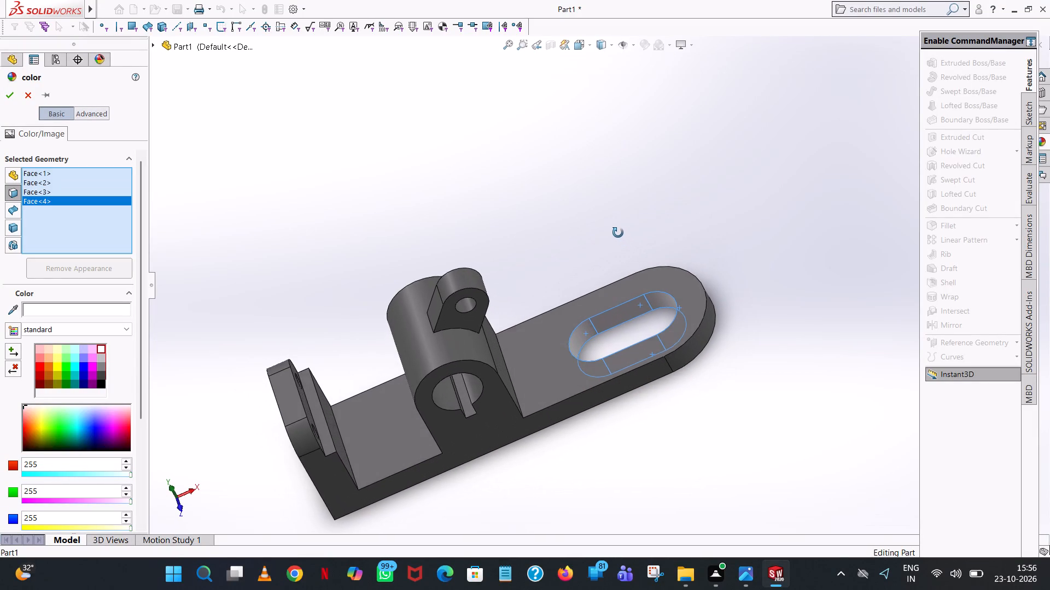
{"action": "middle_click_drag", "start_coordinate": [618, 233], "coordinate": [618, 229]}
{"action": "scroll", "coordinate": [618, 229], "scroll_direction": "up", "scroll_amount": 1}
{"action": "left_click", "coordinate": [487, 369]}
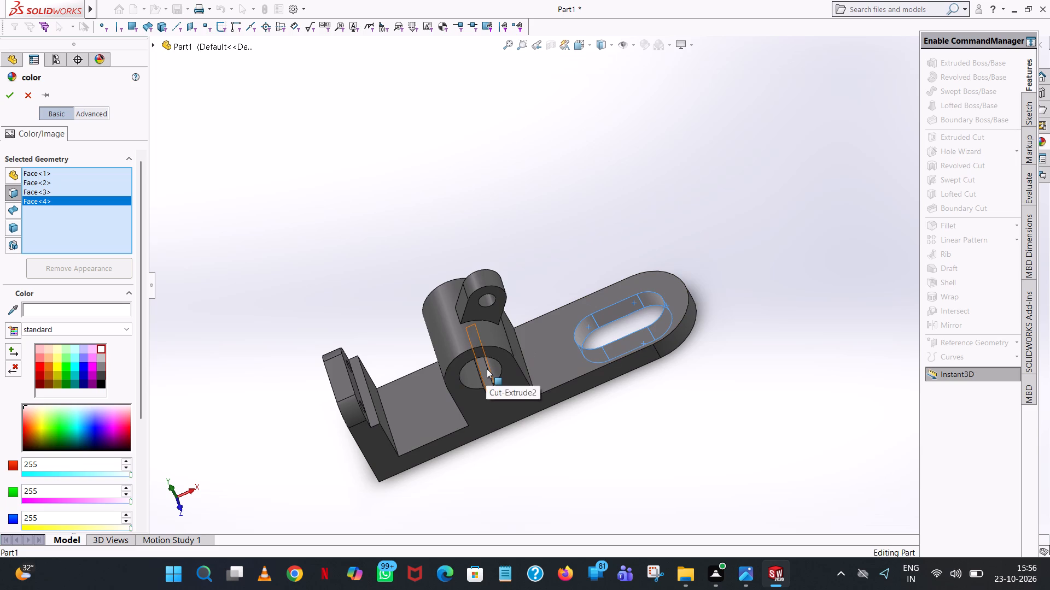
{"action": "scroll", "coordinate": [489, 374], "scroll_direction": "down", "scroll_amount": 3}
{"action": "middle_click_drag", "start_coordinate": [489, 375], "coordinate": [503, 237]}
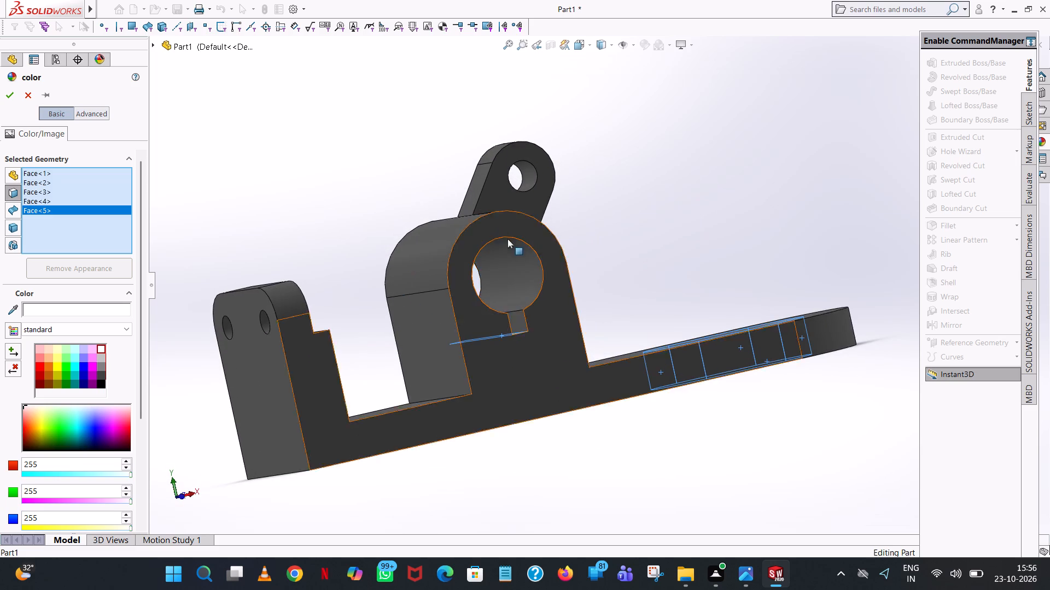
{"action": "scroll", "coordinate": [540, 264], "scroll_direction": "down", "scroll_amount": 6}
{"action": "left_click", "coordinate": [489, 442]}
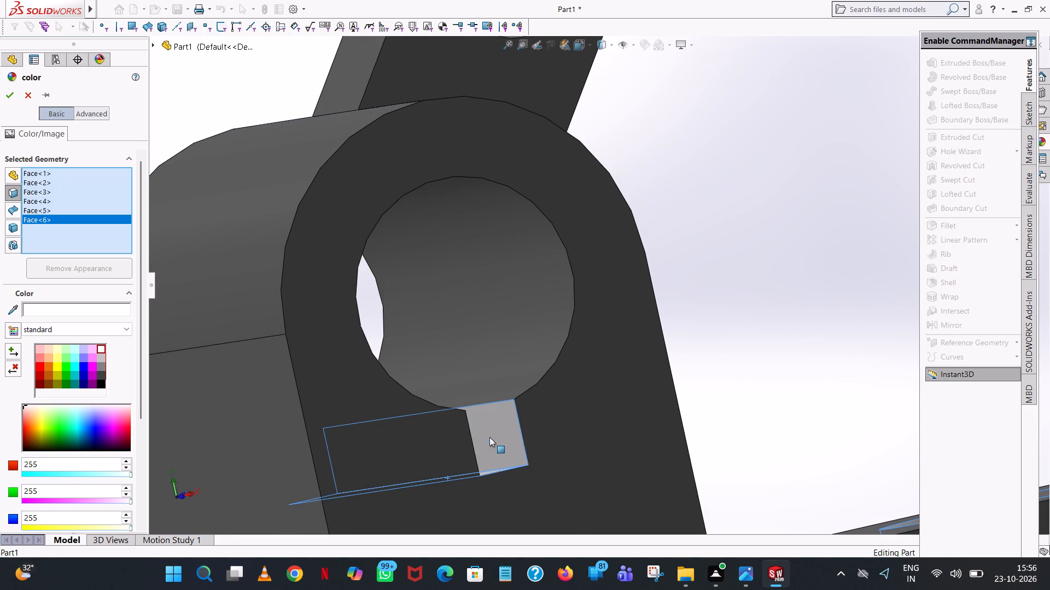
{"action": "middle_click_drag", "start_coordinate": [492, 442], "coordinate": [468, 455]}
{"action": "scroll", "coordinate": [491, 448], "scroll_direction": "up", "scroll_amount": 2}
{"action": "middle_click_drag", "start_coordinate": [501, 406], "coordinate": [475, 406]}
{"action": "scroll", "coordinate": [476, 402], "scroll_direction": "up", "scroll_amount": 1}
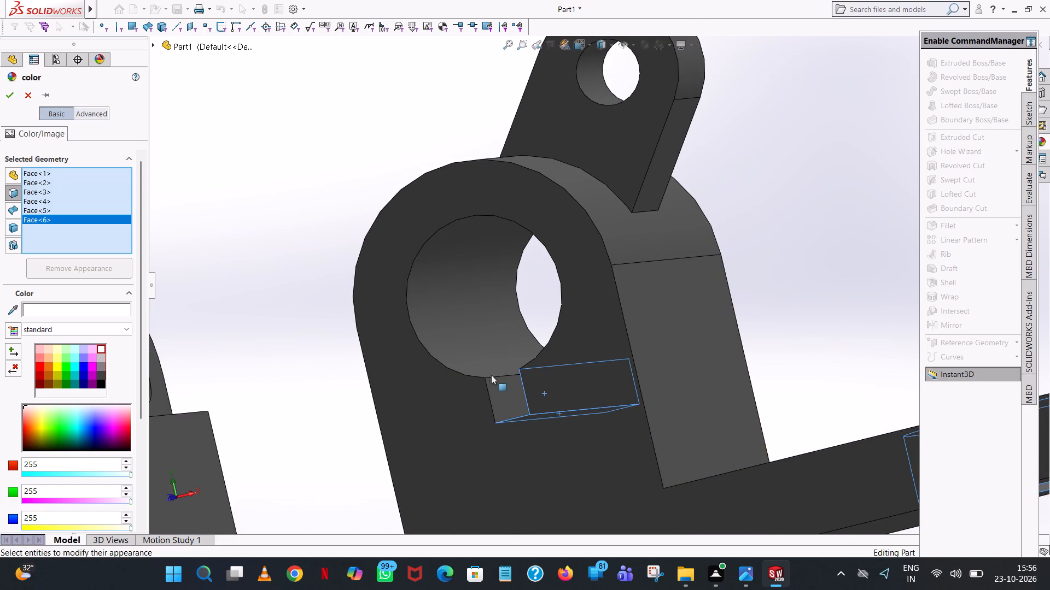
{"action": "left_click", "coordinate": [516, 381]}
{"action": "left_click", "coordinate": [498, 303]}
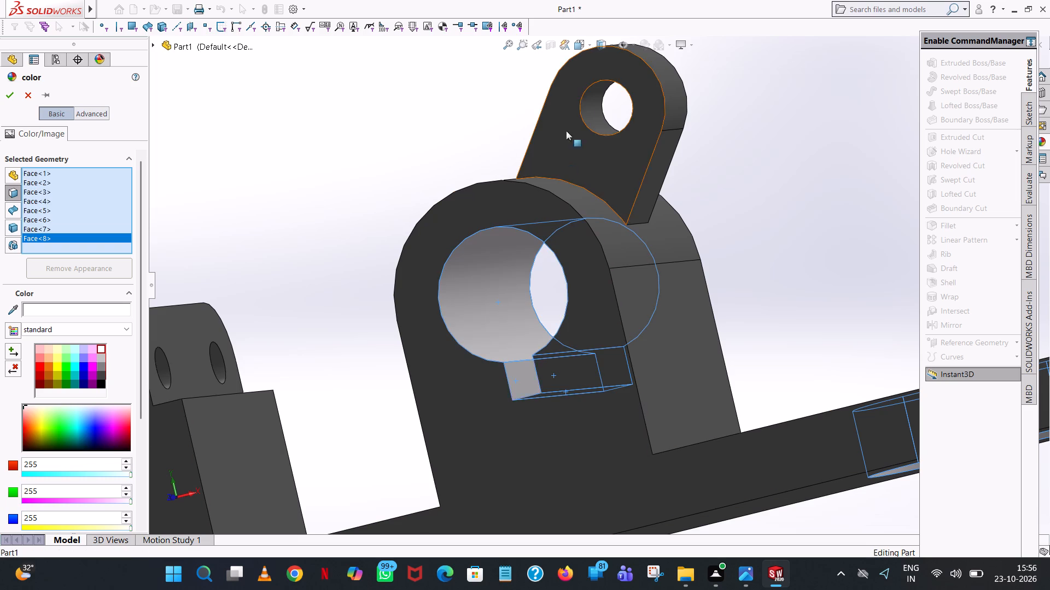
Add the inner faces of the arm's hole and the end block's two holes to the white colouring and apply it.
{"action": "left_click", "coordinate": [599, 111]}
{"action": "scroll", "coordinate": [586, 124], "scroll_direction": "up", "scroll_amount": 7}
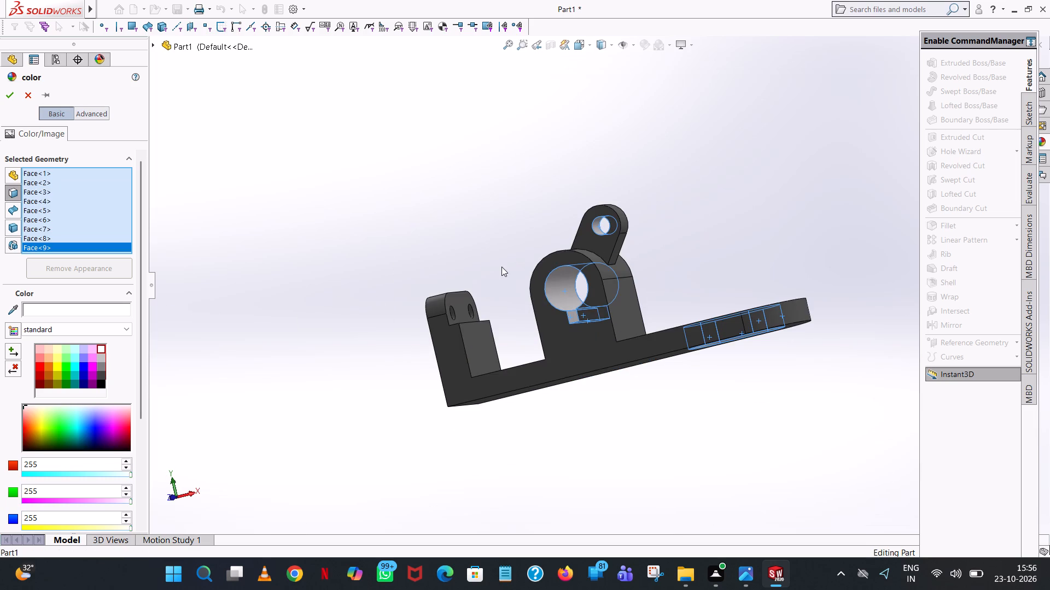
{"action": "scroll", "coordinate": [501, 273], "scroll_direction": "down", "scroll_amount": 8}
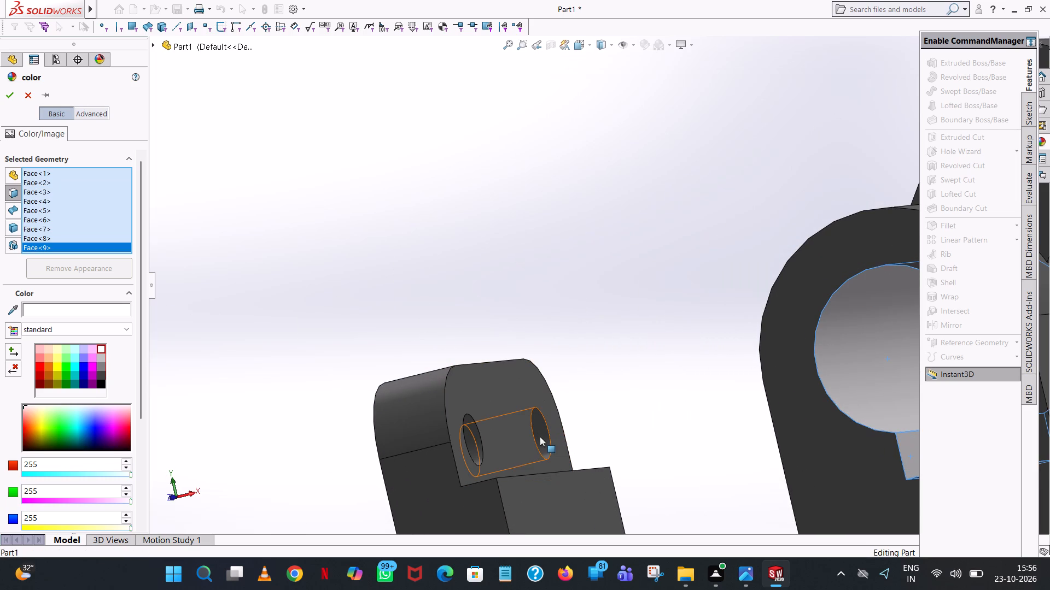
{"action": "left_click", "coordinate": [540, 436]}
{"action": "left_click", "coordinate": [474, 440]}
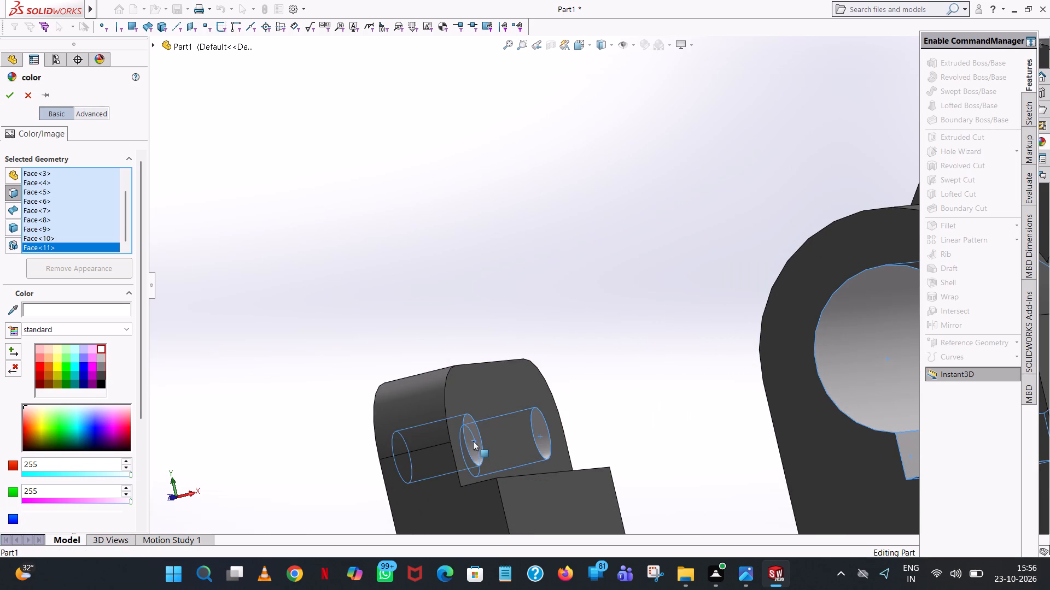
{"action": "scroll", "coordinate": [473, 441], "scroll_direction": "up", "scroll_amount": 6}
{"action": "scroll", "coordinate": [693, 382], "scroll_direction": "up", "scroll_amount": 2}
{"action": "middle_click_drag", "start_coordinate": [695, 382], "coordinate": [841, 331]}
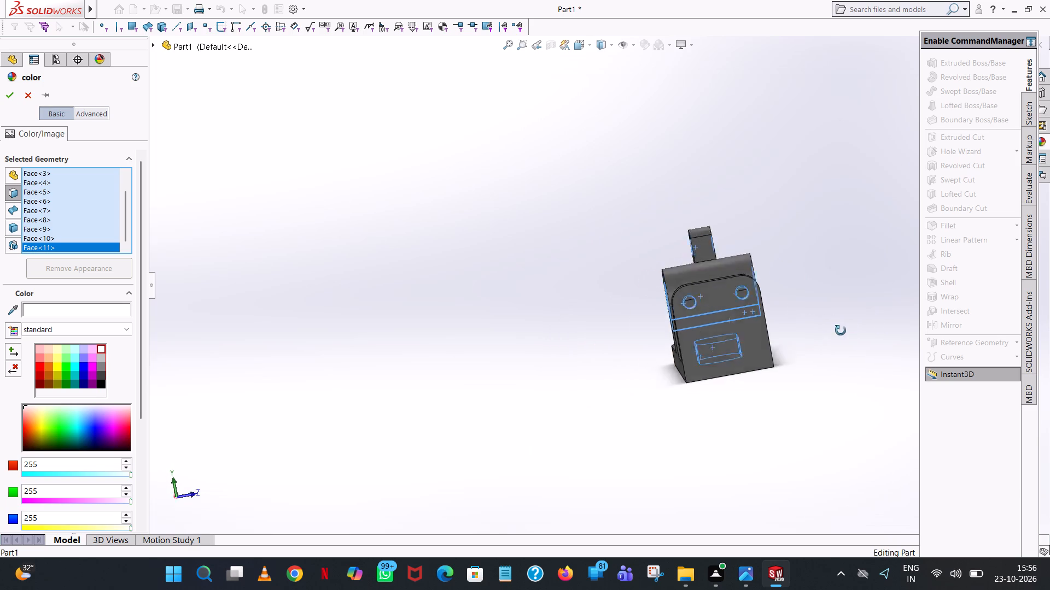
{"action": "middle_click_drag", "start_coordinate": [841, 331], "coordinate": [695, 449]}
{"action": "middle_click_drag", "start_coordinate": [697, 449], "coordinate": [725, 470]}
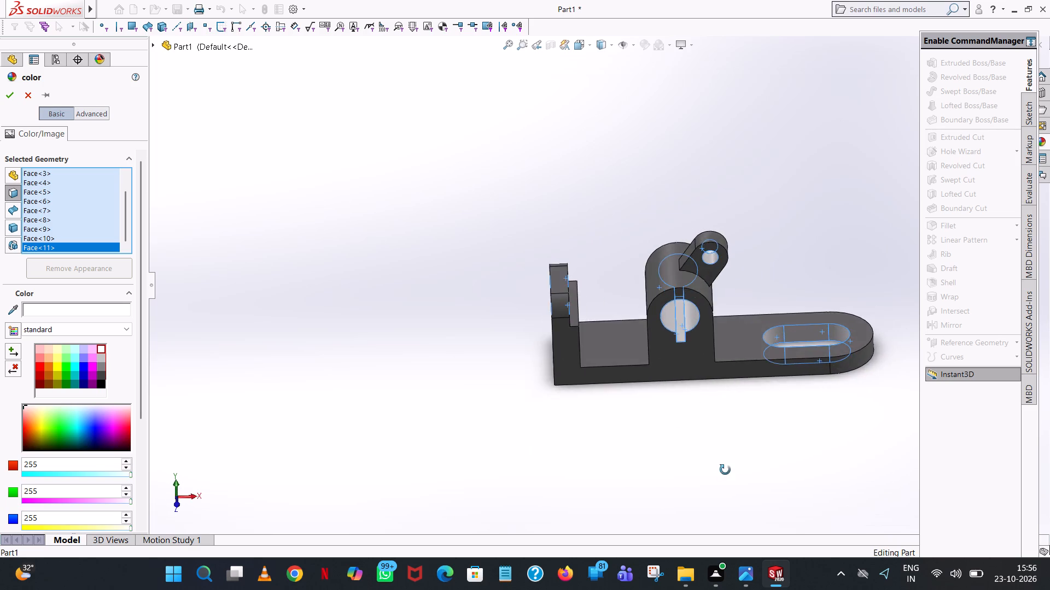
{"action": "middle_click_drag", "start_coordinate": [725, 470], "coordinate": [734, 463]}
{"action": "scroll", "coordinate": [734, 463], "scroll_direction": "up", "scroll_amount": 1}
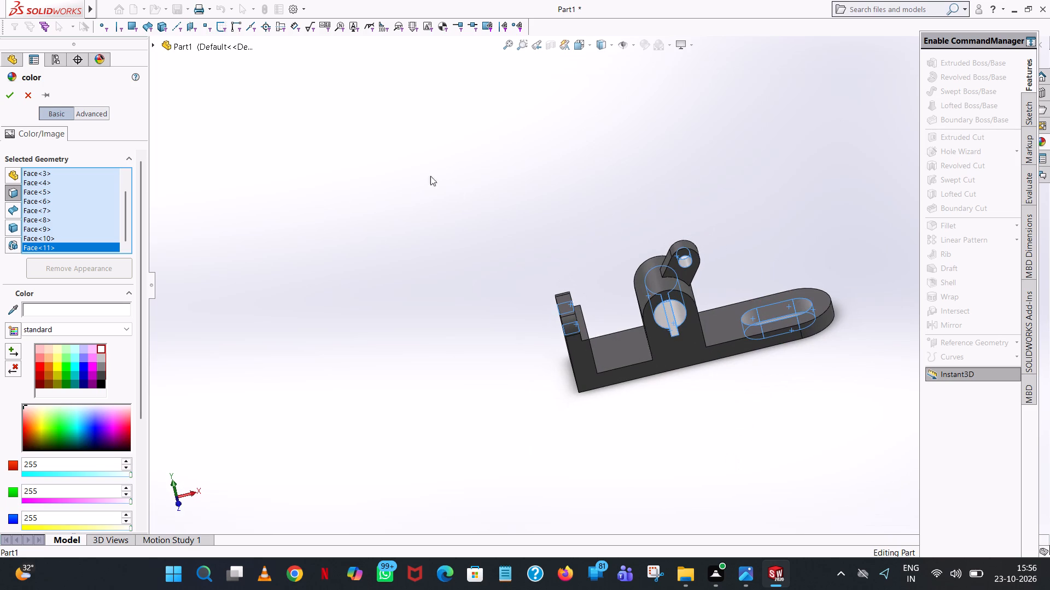
{"action": "left_click", "coordinate": [6, 96]}
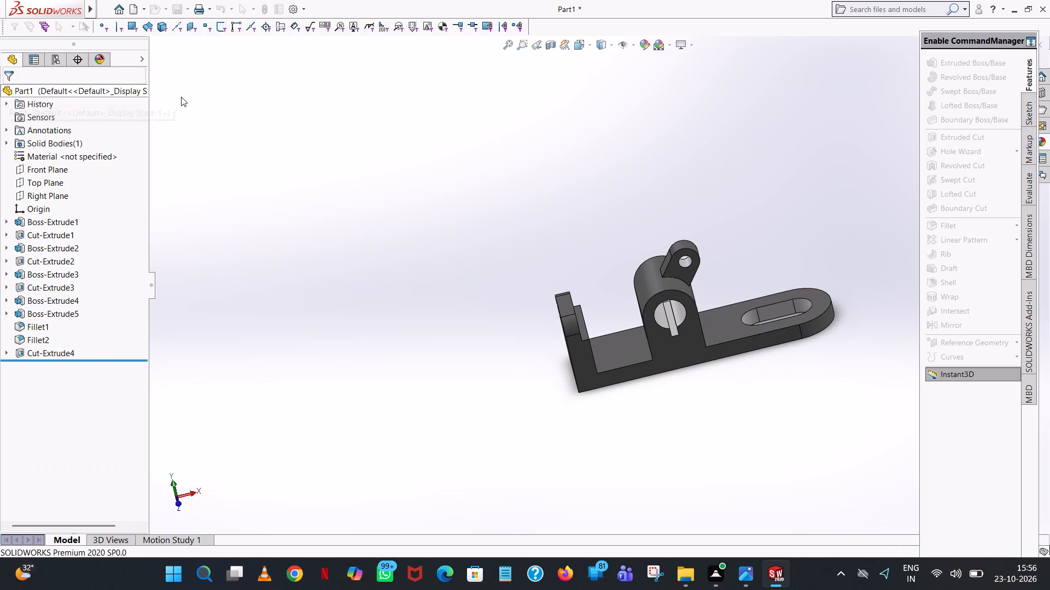
Save the part under the name "keyed shaft" in the fuji new design folder as a SOLIDWORKS part.
{"action": "middle_click_drag", "start_coordinate": [779, 340], "coordinate": [777, 328]}
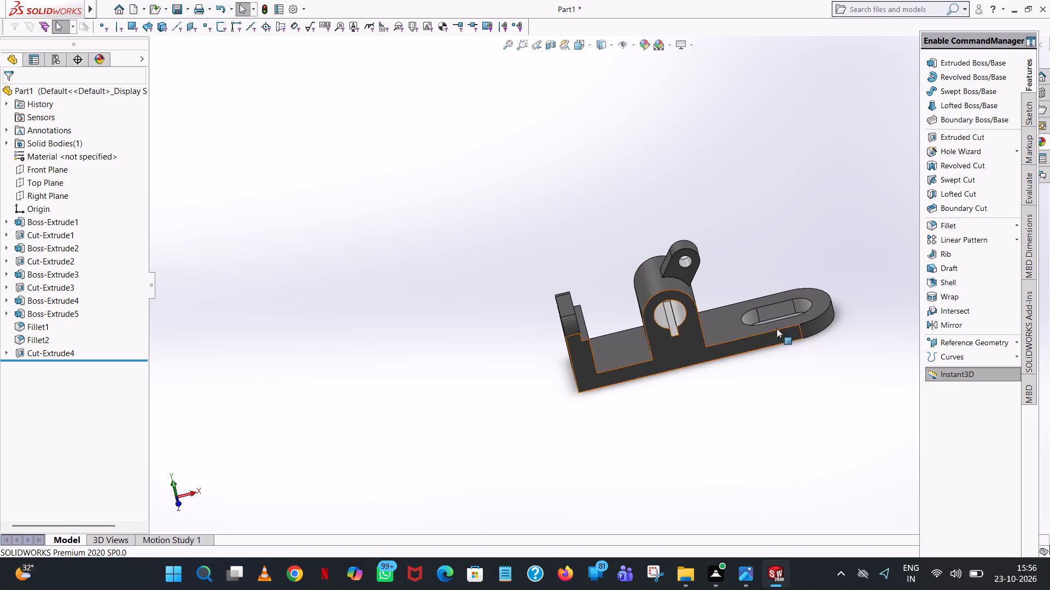
{"action": "middle_click_drag", "start_coordinate": [777, 328], "coordinate": [878, 438]}
{"action": "scroll", "coordinate": [877, 437], "scroll_direction": "up", "scroll_amount": 2}
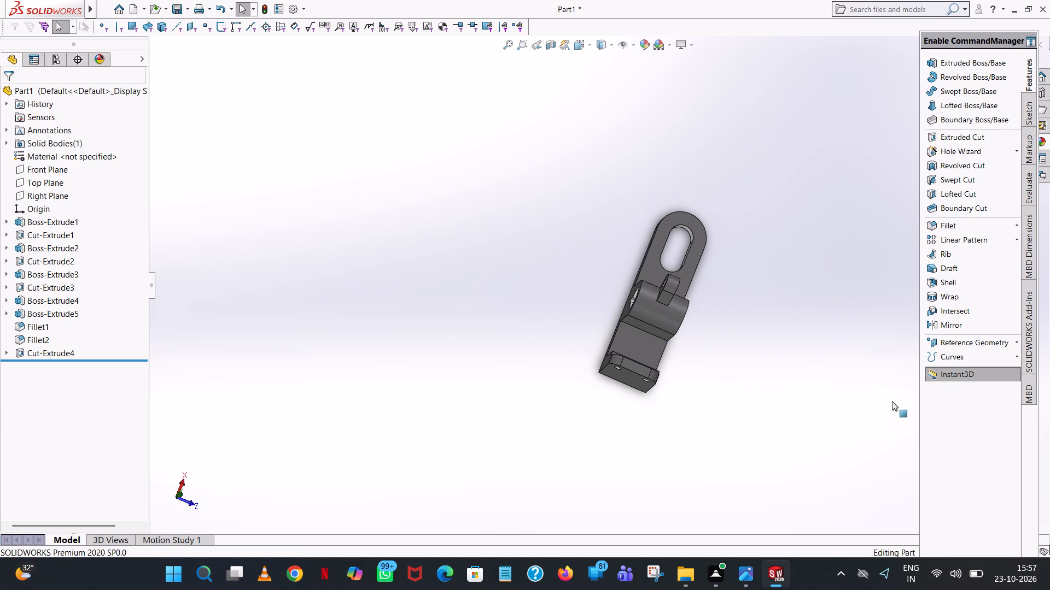
{"action": "middle_click_drag", "start_coordinate": [686, 301], "coordinate": [739, 418]}
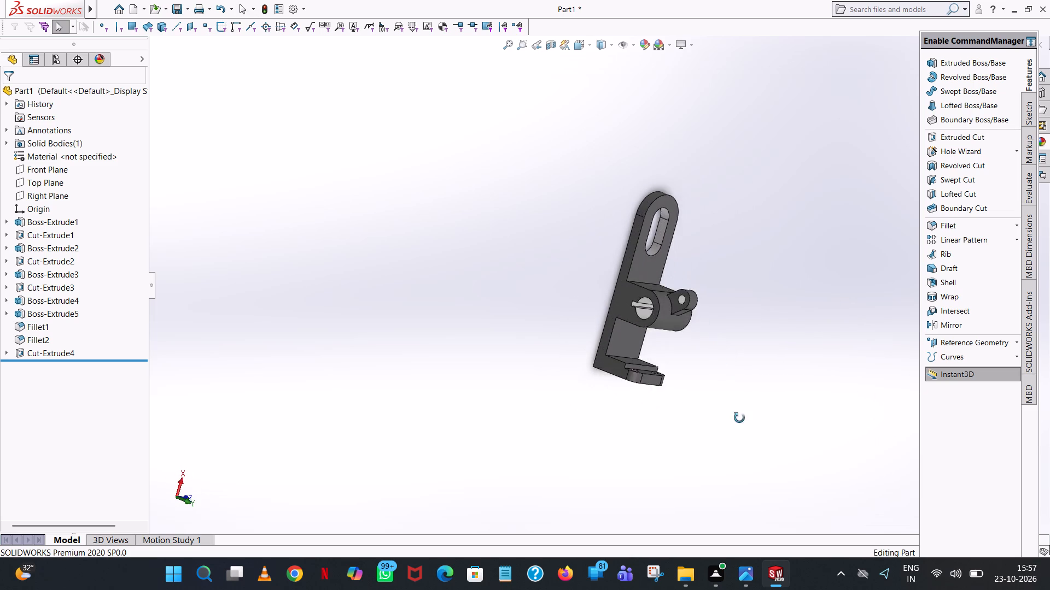
{"action": "middle_click_drag", "start_coordinate": [739, 418], "coordinate": [742, 424]}
{"action": "scroll", "coordinate": [683, 199], "scroll_direction": "down", "scroll_amount": 6}
{"action": "scroll", "coordinate": [606, 274], "scroll_direction": "up", "scroll_amount": 5}
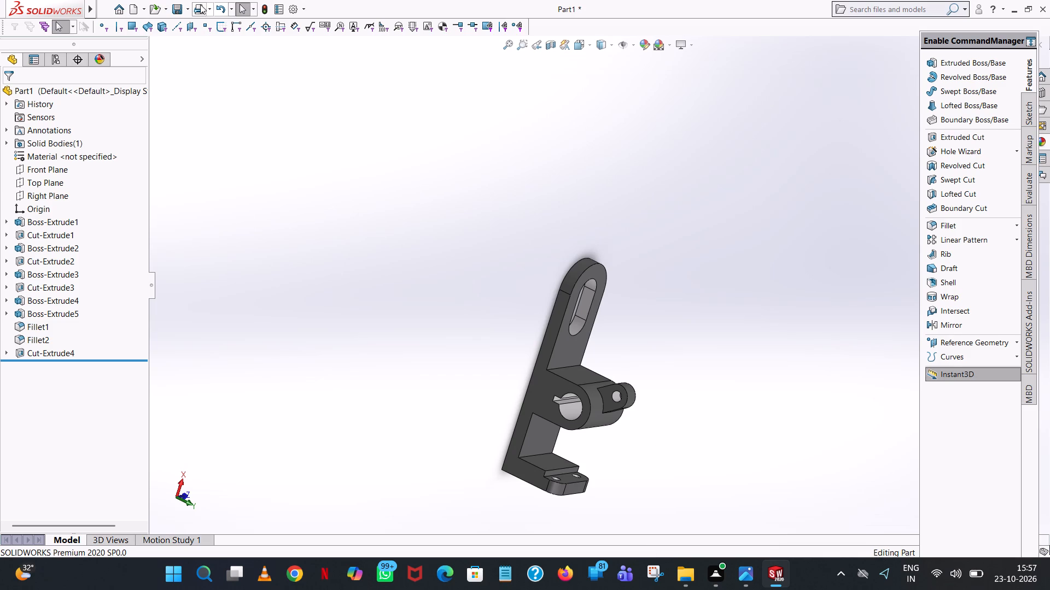
{"action": "left_click", "coordinate": [181, 8]}
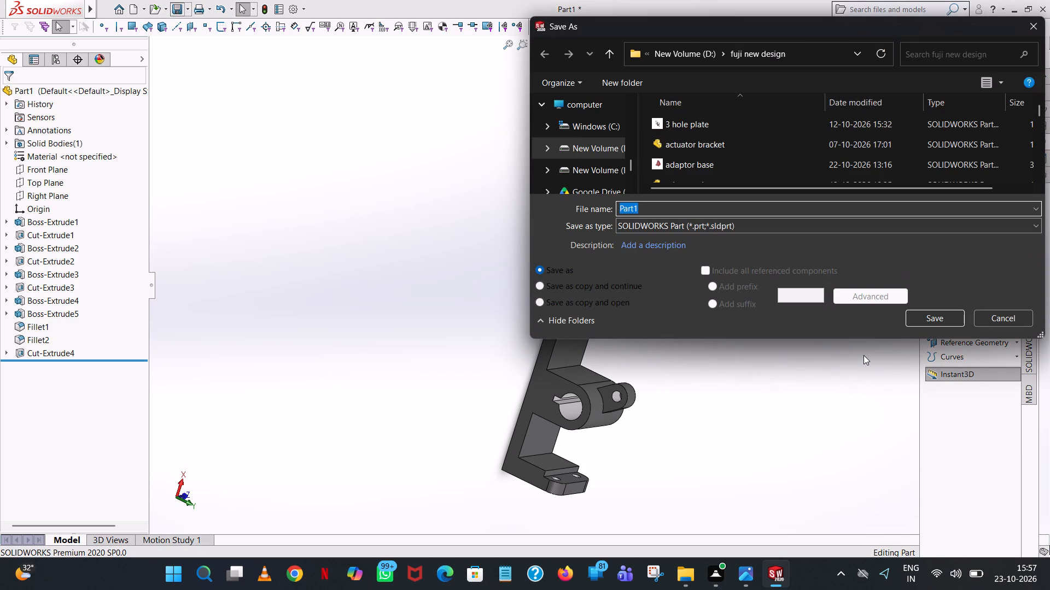
{"action": "type", "text": "keyed"}
{"action": "key", "text": "space"}
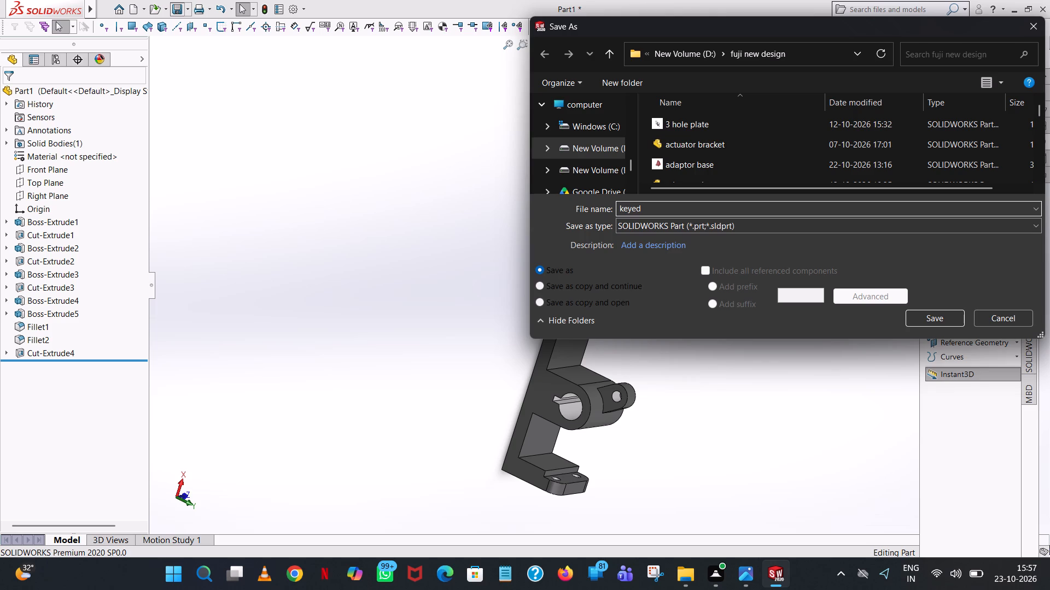
{"action": "type", "text": "shaft"}
{"action": "left_click", "coordinate": [949, 317]}
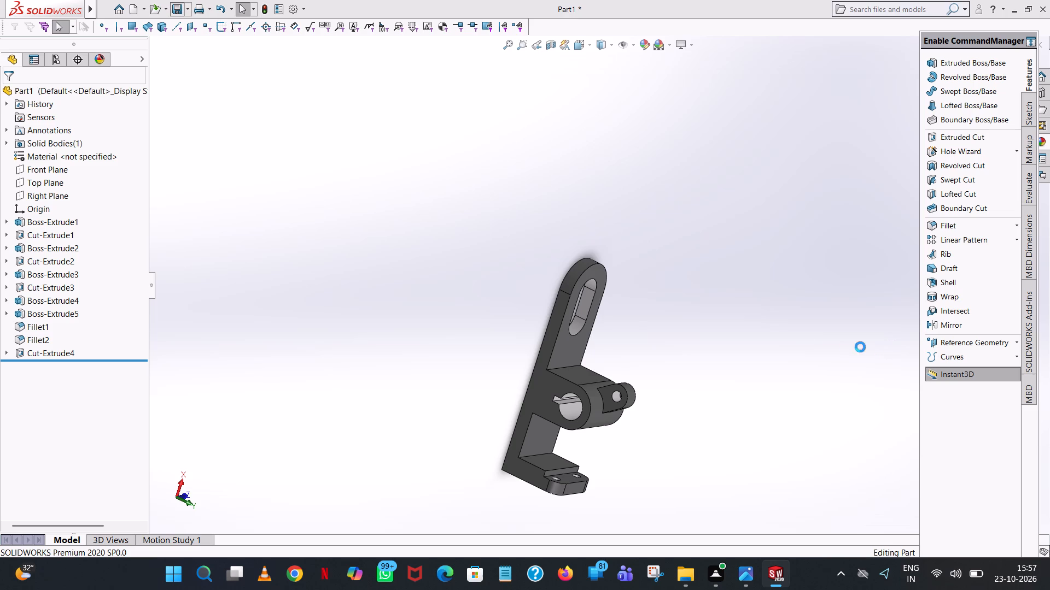
Save a copy of the keyed shaft model in Adobe PDF format in the fuji new pdf folder on drive D.
{"action": "left_click", "coordinate": [186, 8]}
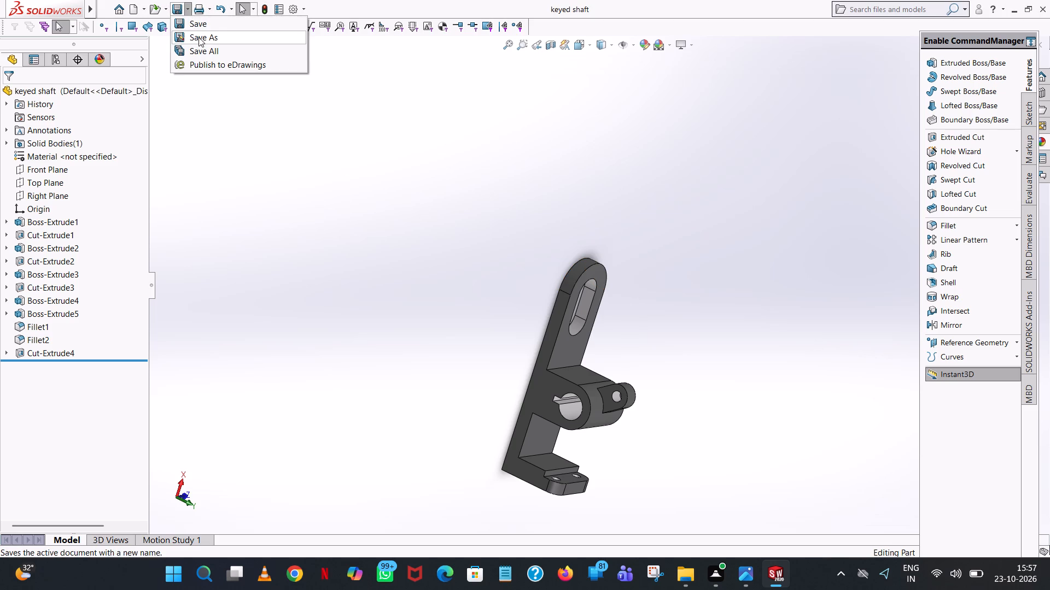
{"action": "left_click", "coordinate": [199, 37]}
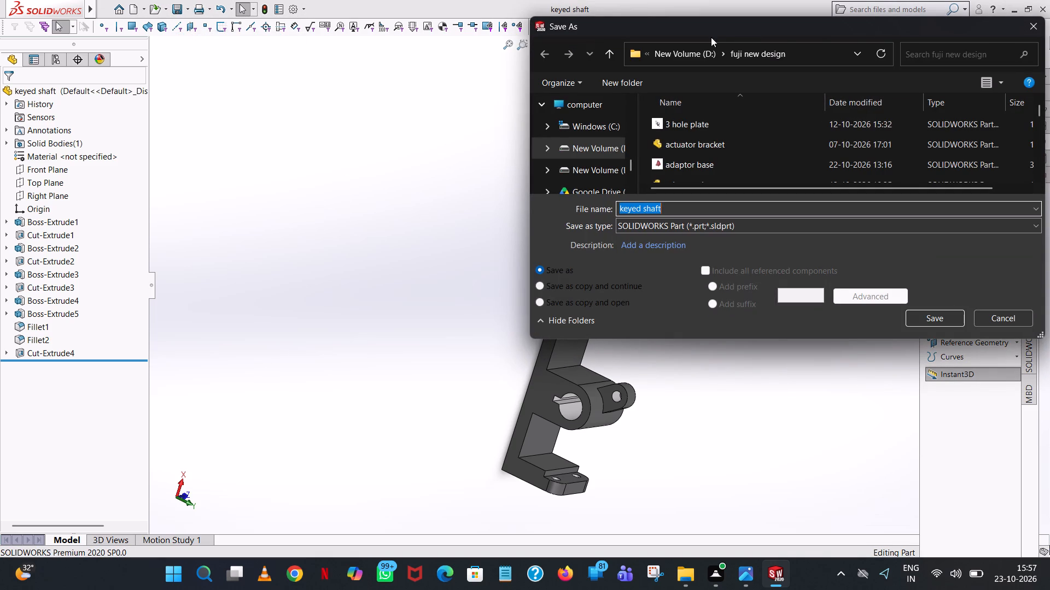
{"action": "left_click", "coordinate": [610, 58]}
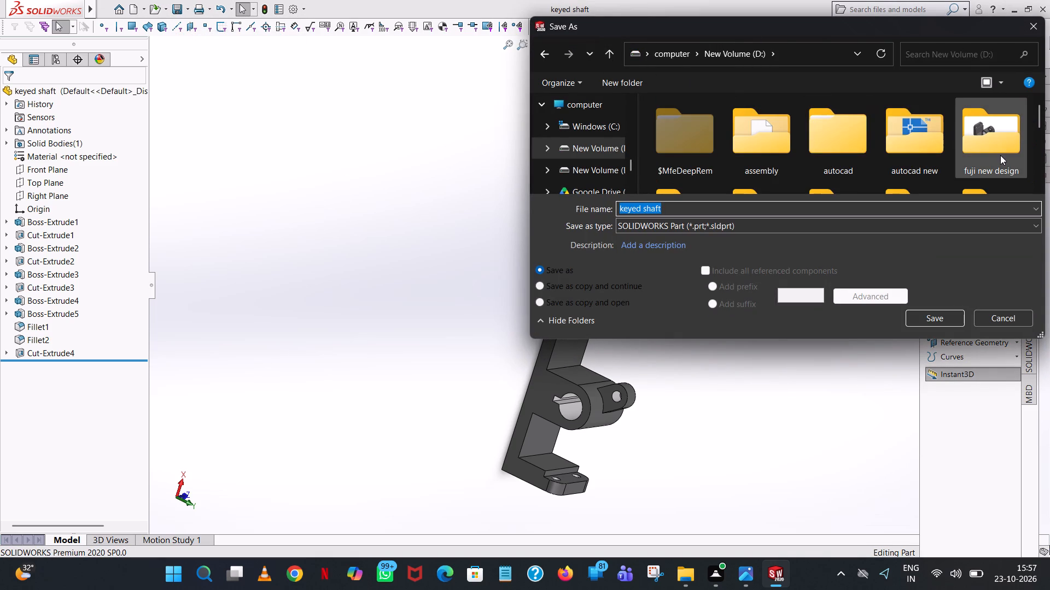
{"action": "scroll", "coordinate": [984, 156], "scroll_direction": "down", "scroll_amount": 1}
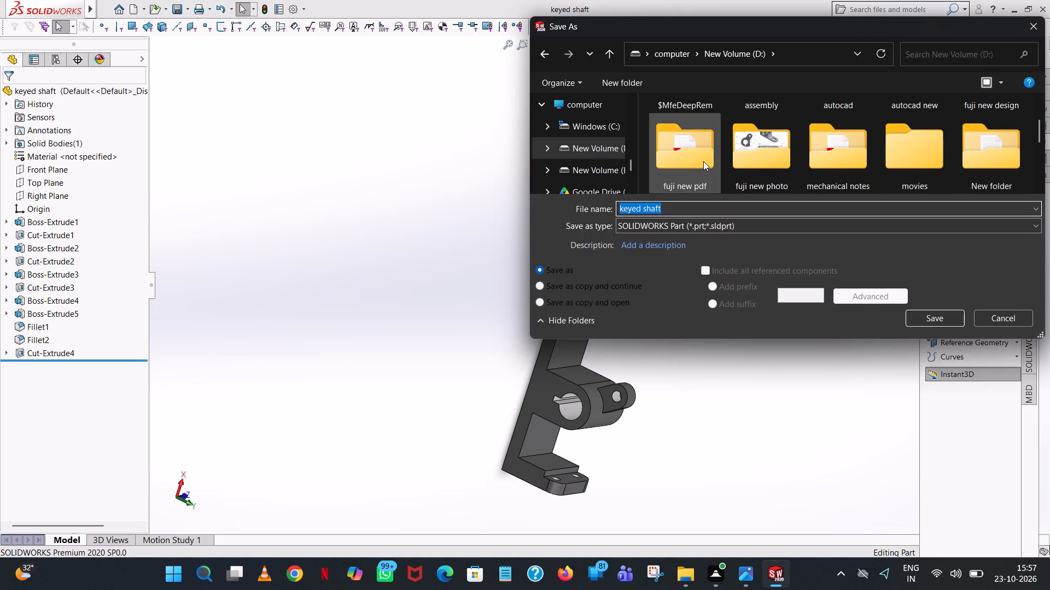
{"action": "double_click", "coordinate": [703, 161]}
{"action": "left_click", "coordinate": [722, 227]}
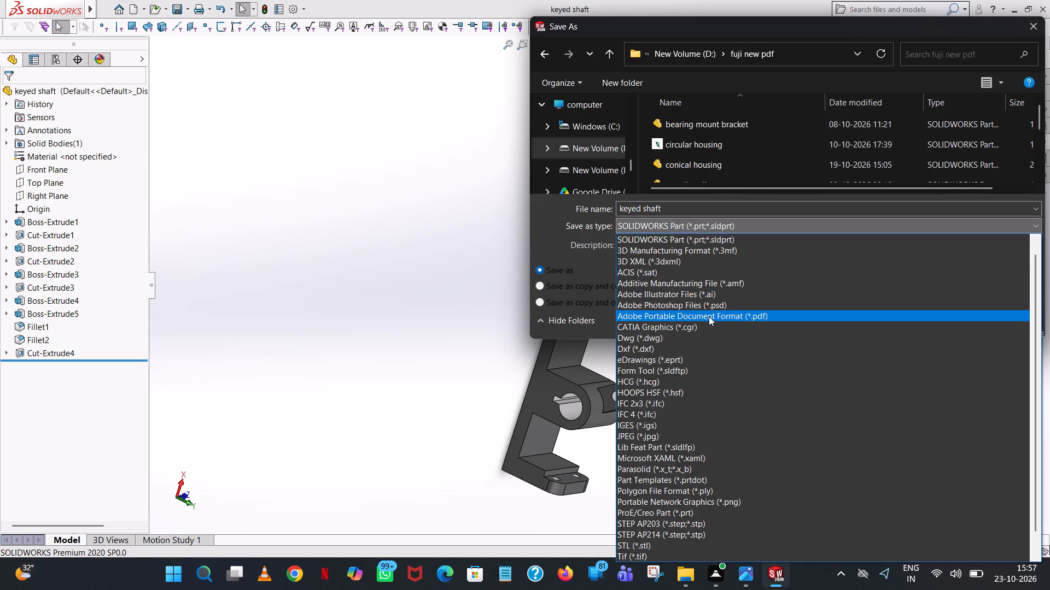
{"action": "left_click", "coordinate": [709, 316]}
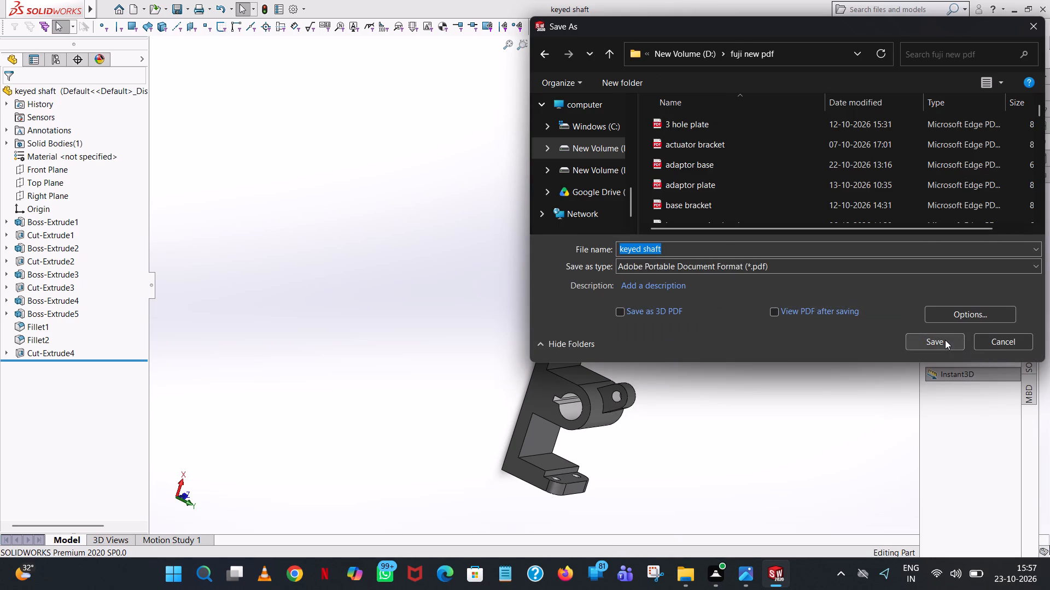
{"action": "left_click", "coordinate": [945, 340]}
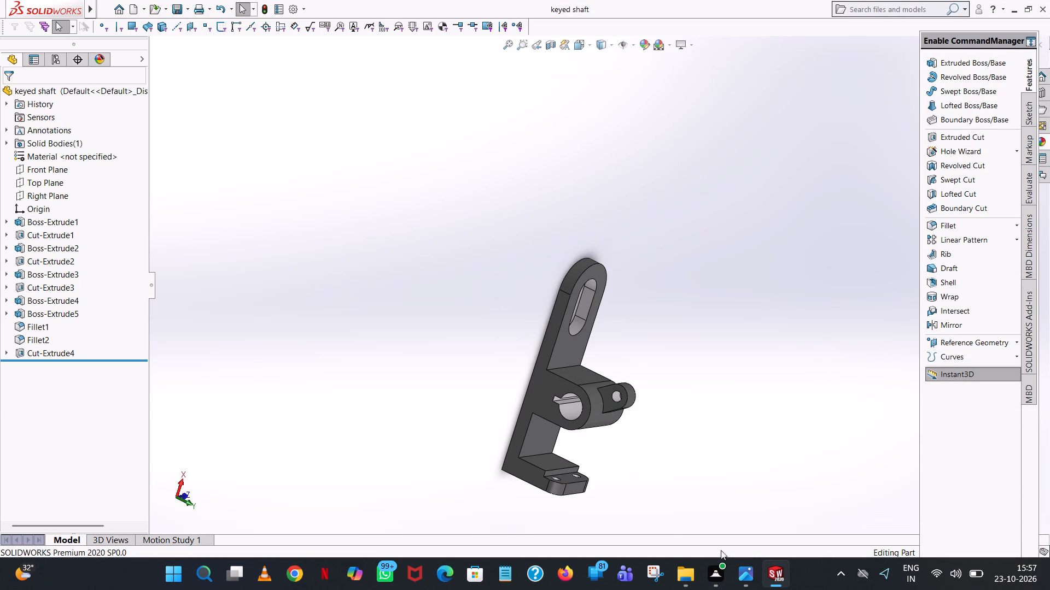